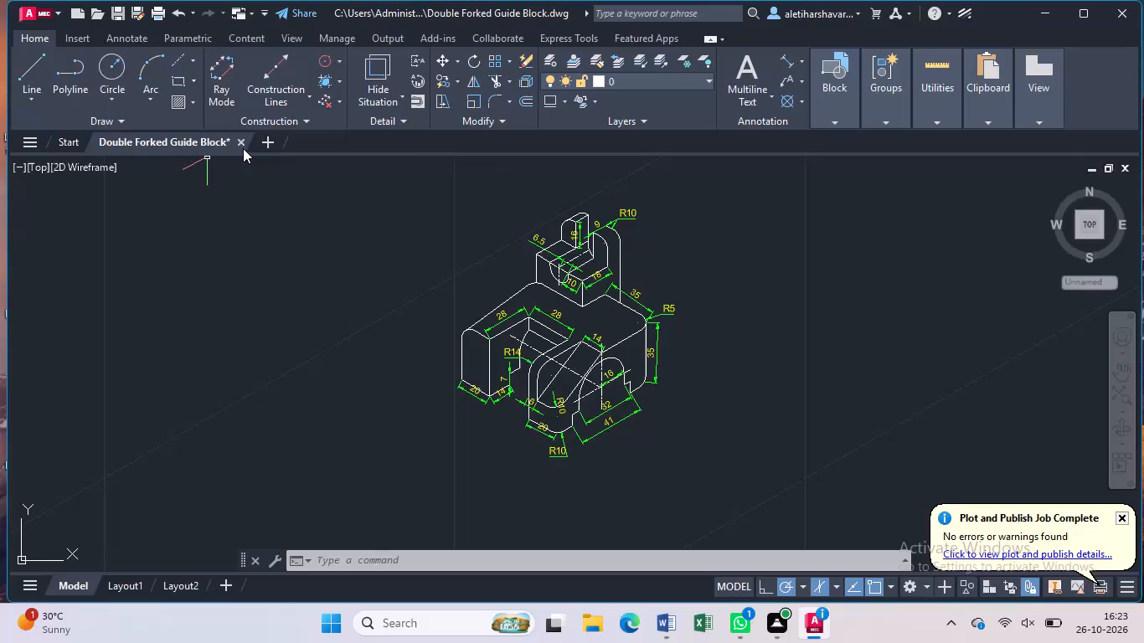
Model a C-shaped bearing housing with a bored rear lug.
Close the Double Forked Guide Block drawing without saving the changes.
click(243, 145)
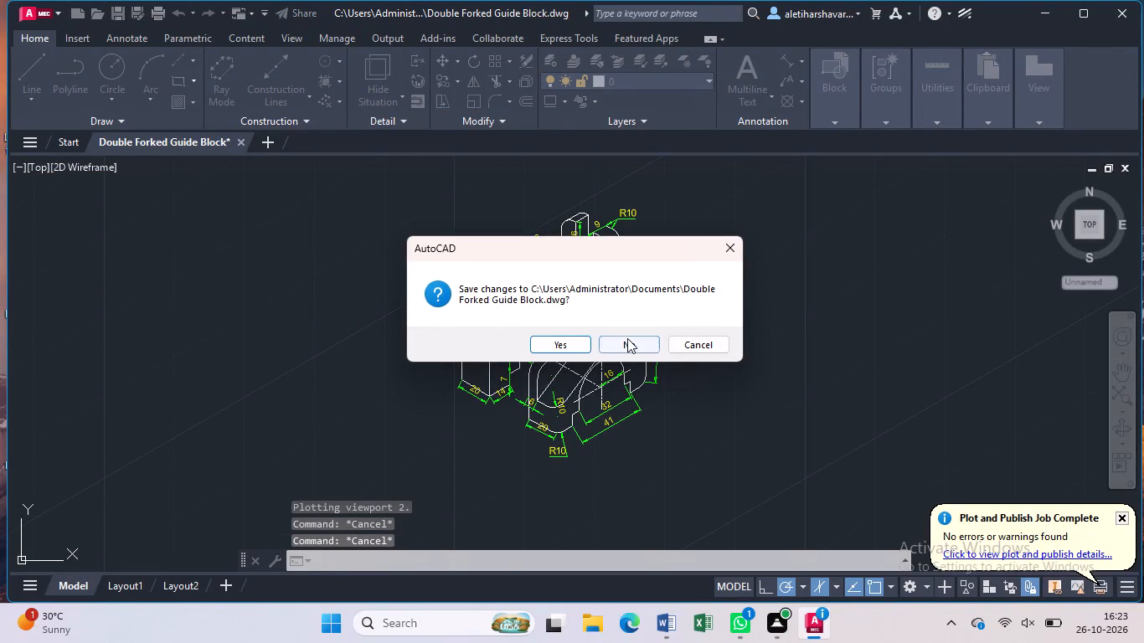
click(627, 338)
Create a new blank drawing.
scroll(627, 338, down, 1)
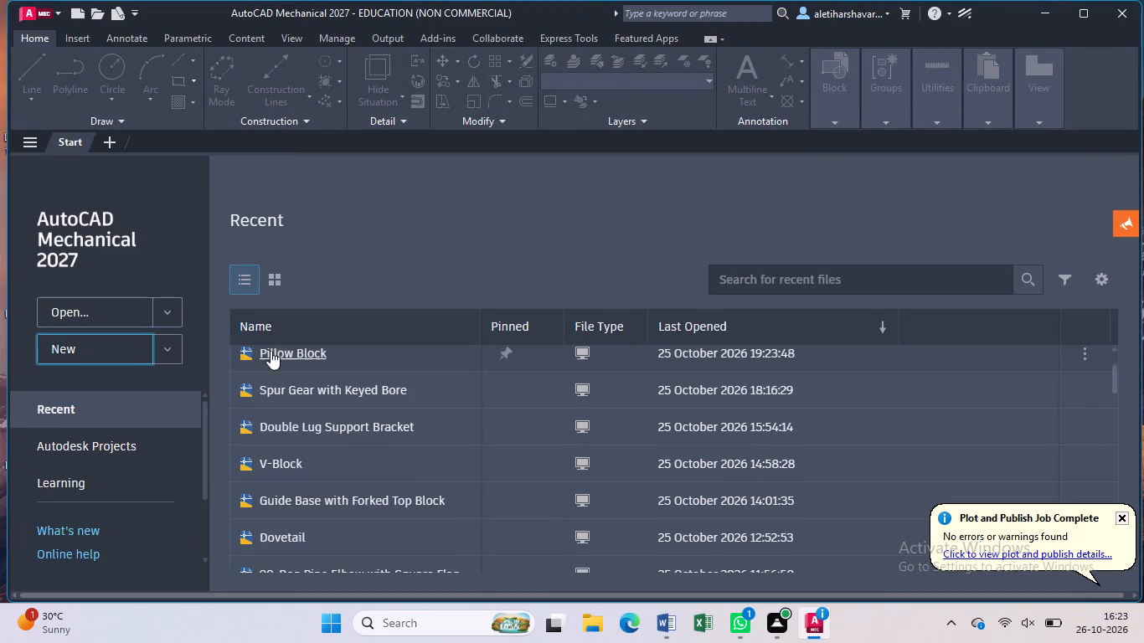
click(142, 349)
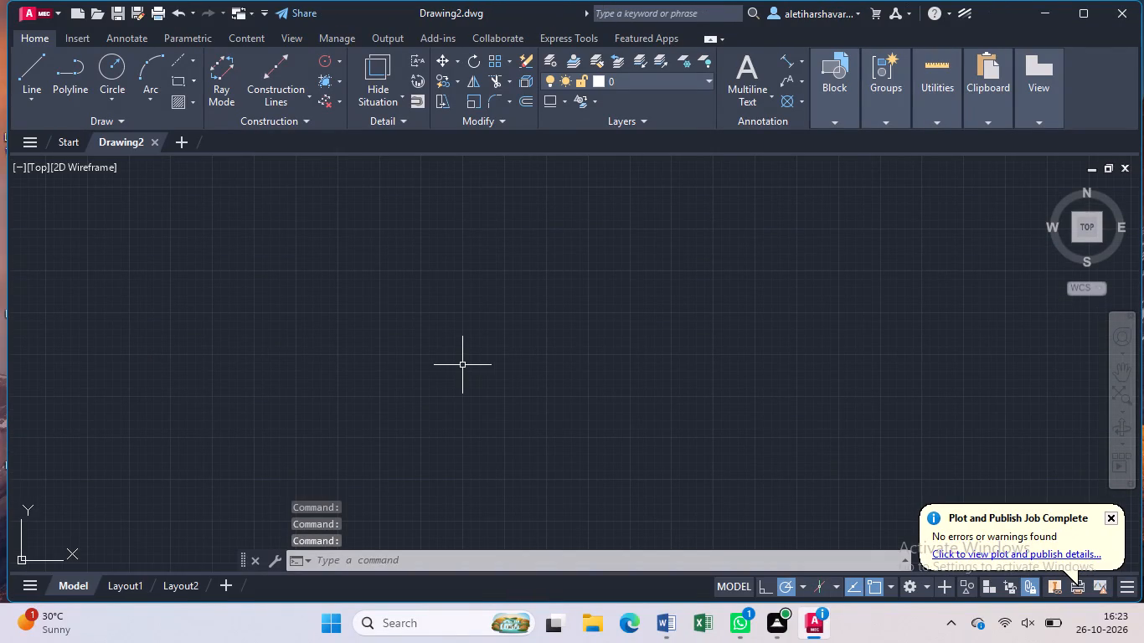
Turn on log file recording with the LOGFILEON command.
text(lo)
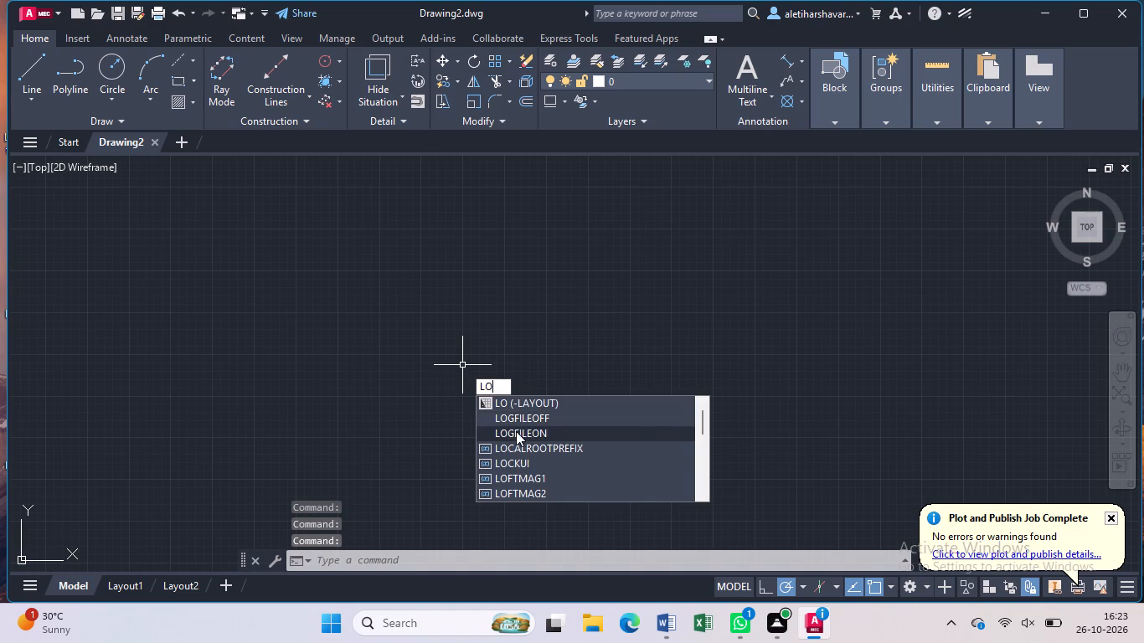
click(516, 431)
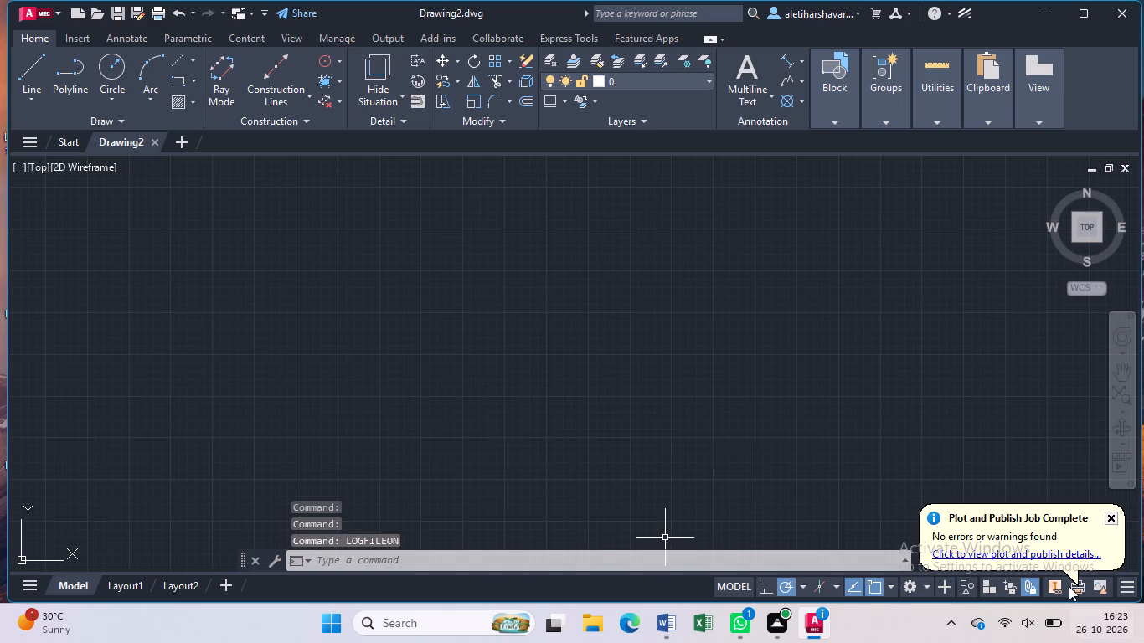
Switch the workspace to 3D Modeling.
click(924, 584)
click(961, 478)
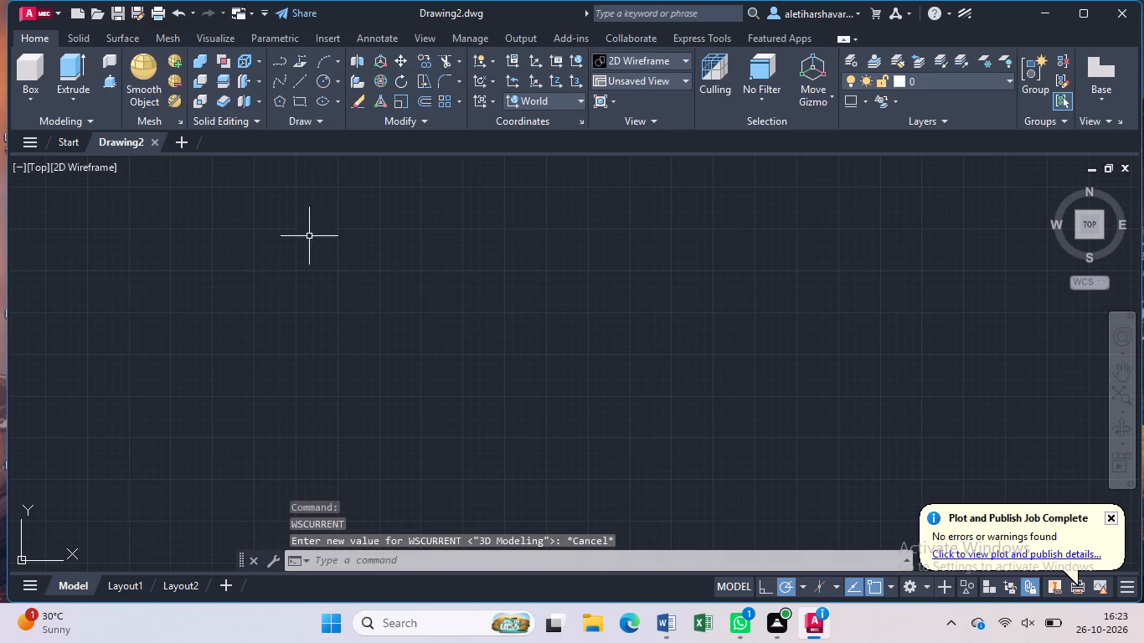
Draw a closed 70 by 70 square from four connected lines in the Top view.
click(298, 85)
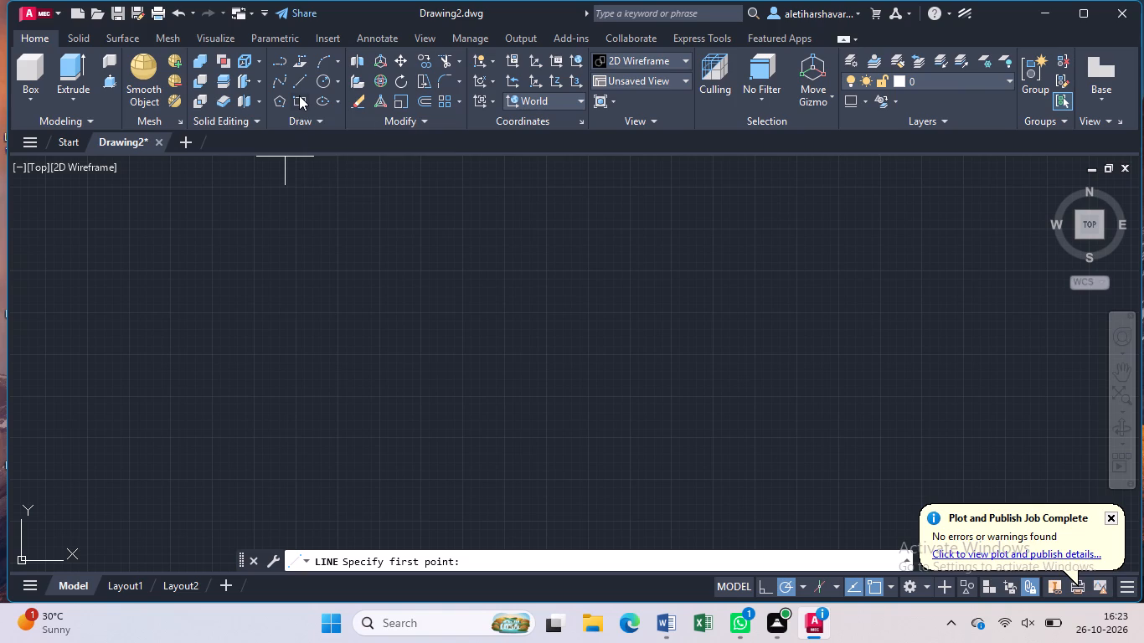
click(484, 435)
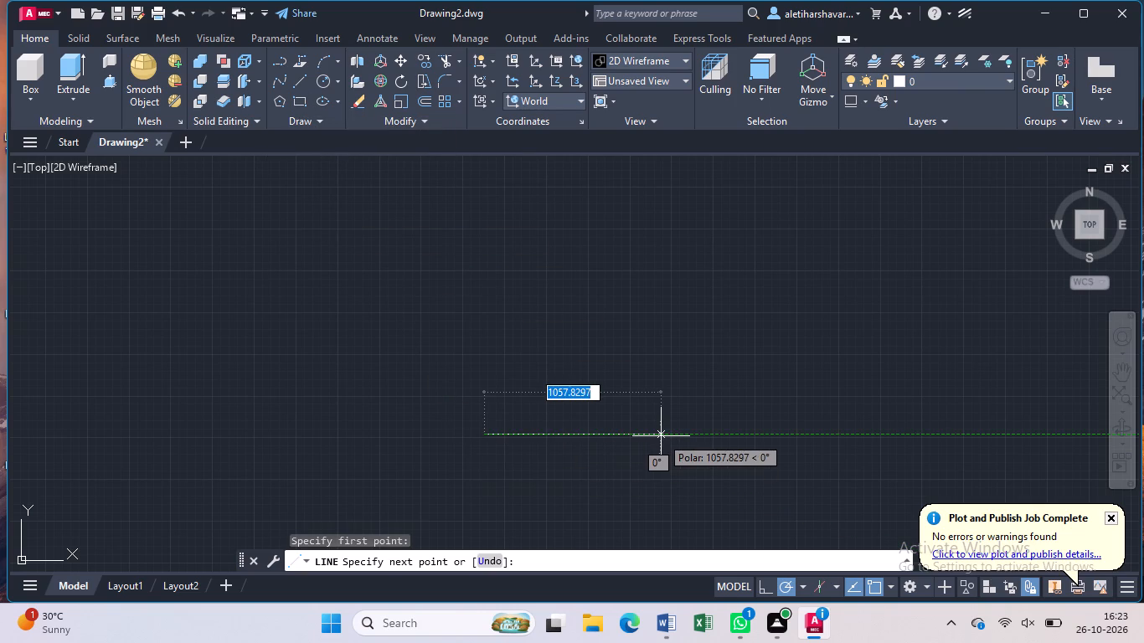
key(7)
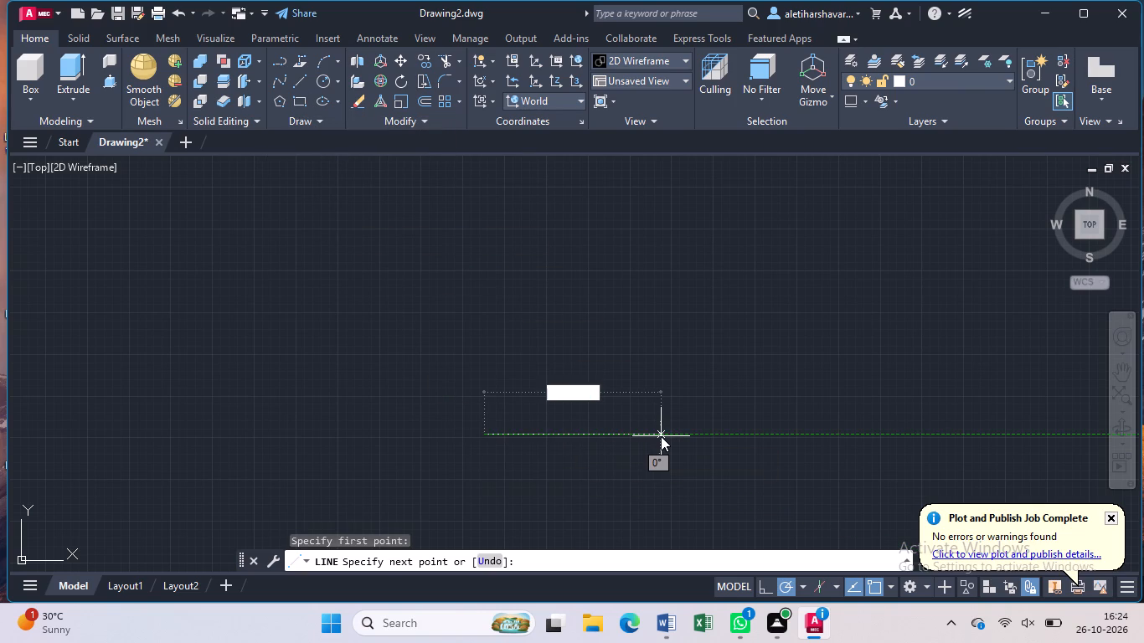
key(0)
key(Return)
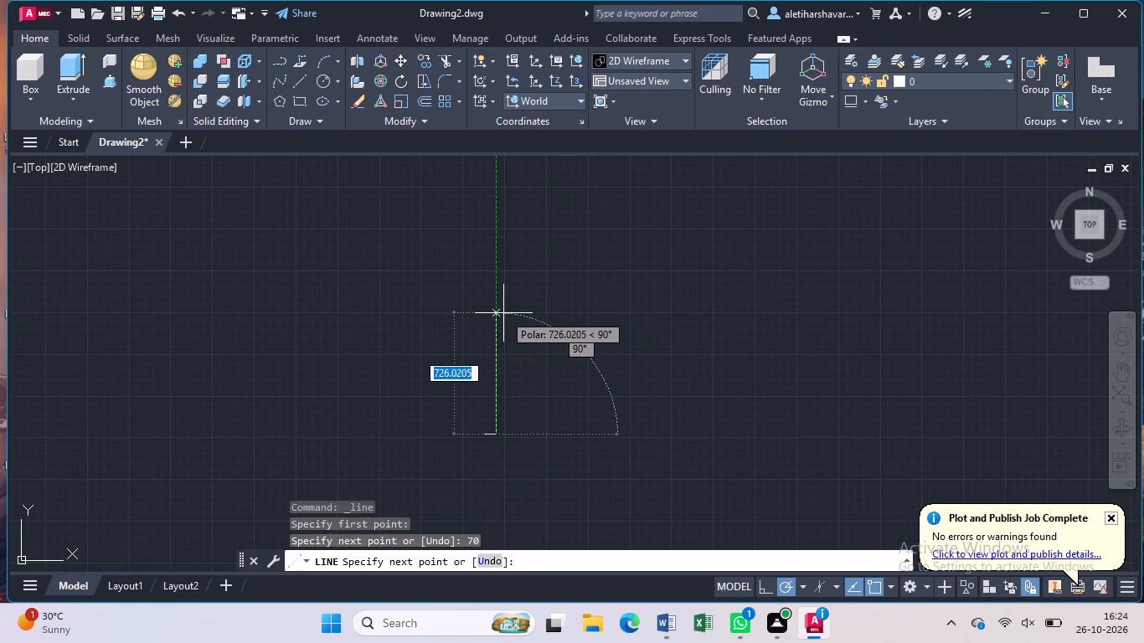
text(70)
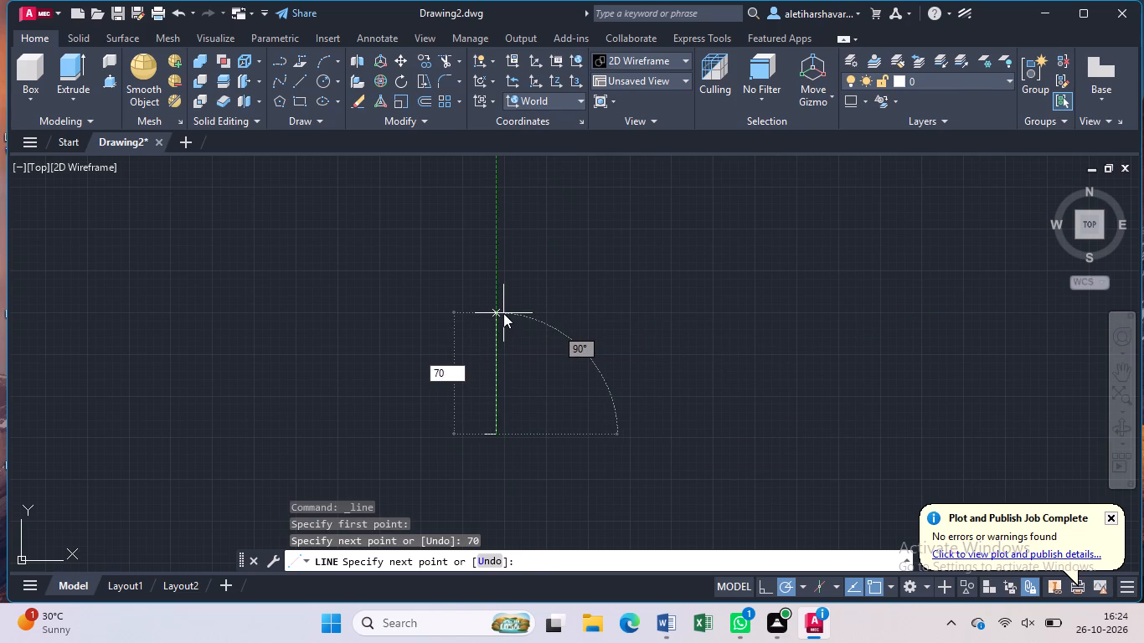
key(Return)
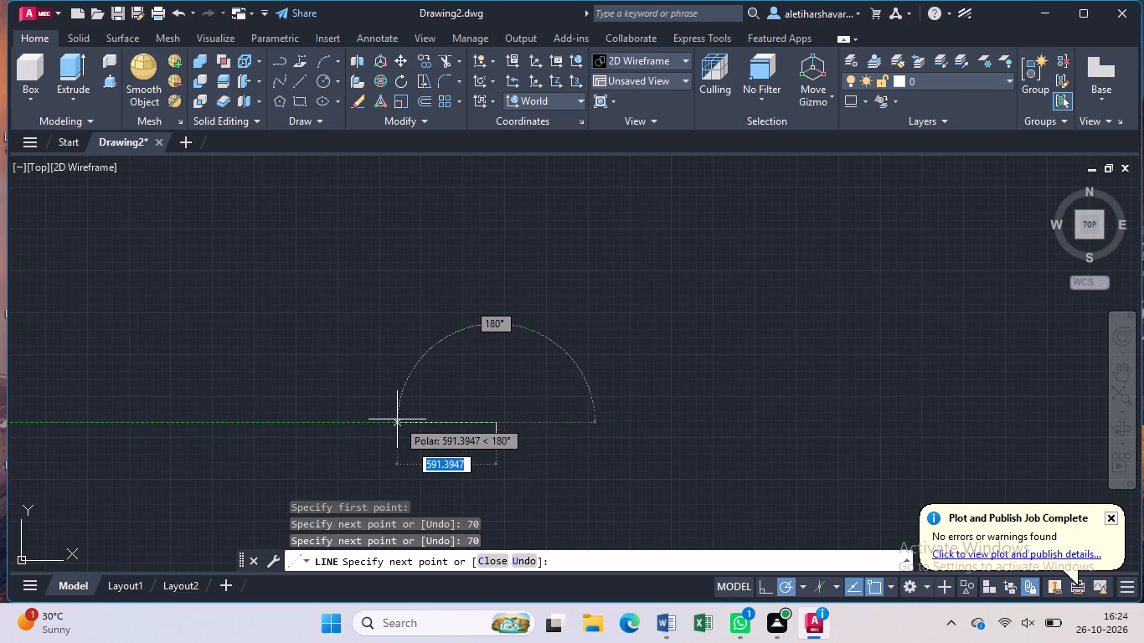
text(70)
key(Return)
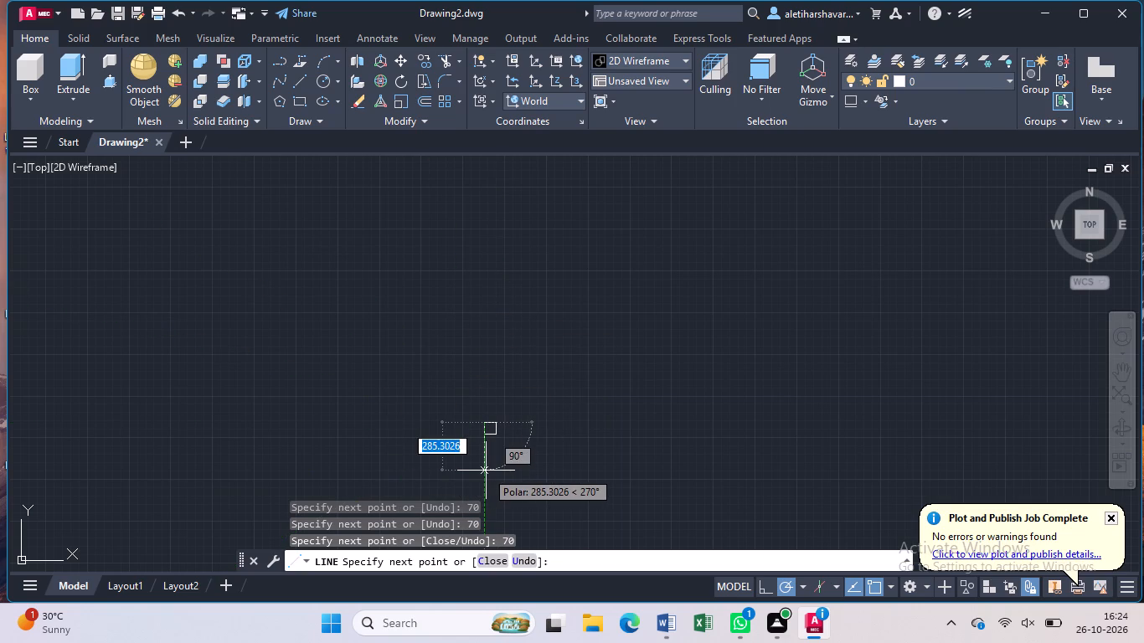
text(70)
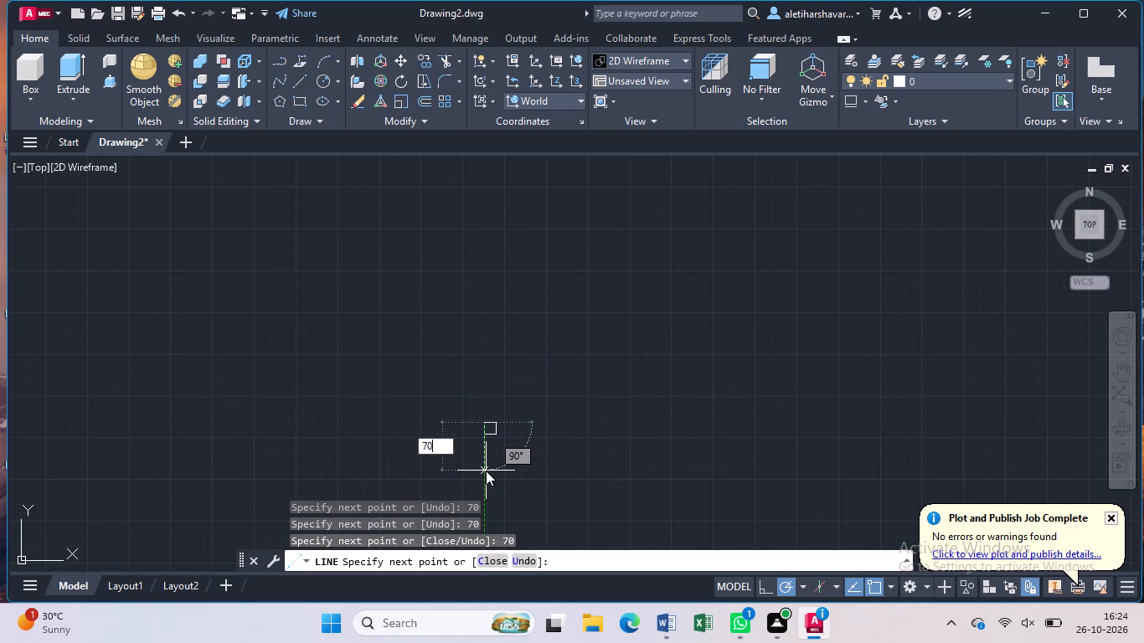
key(Return)
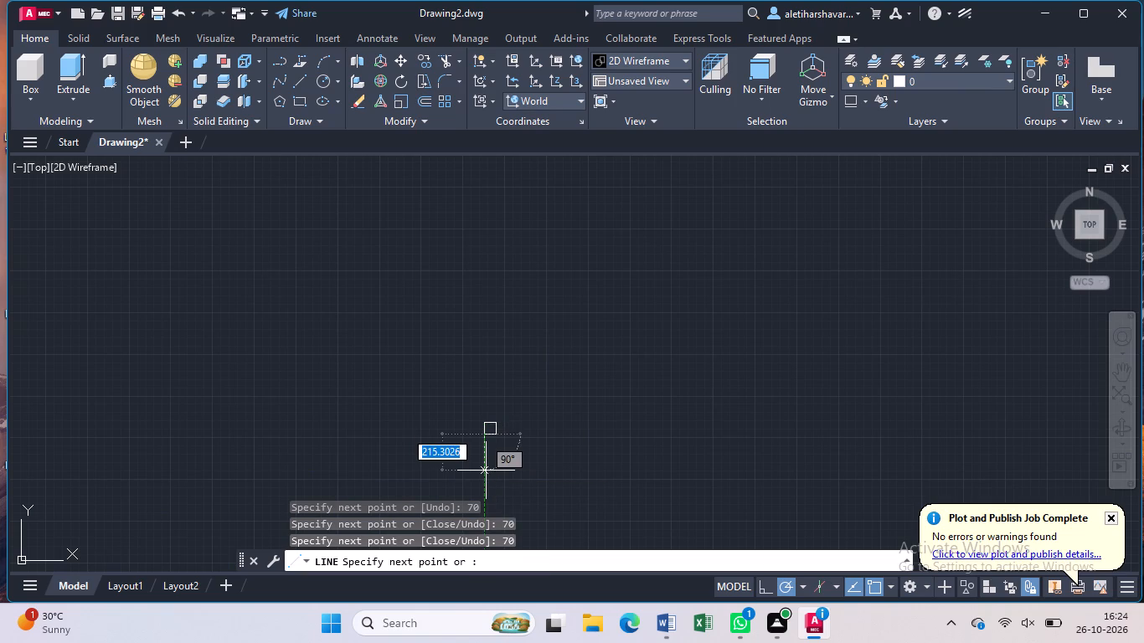
key(Escape)
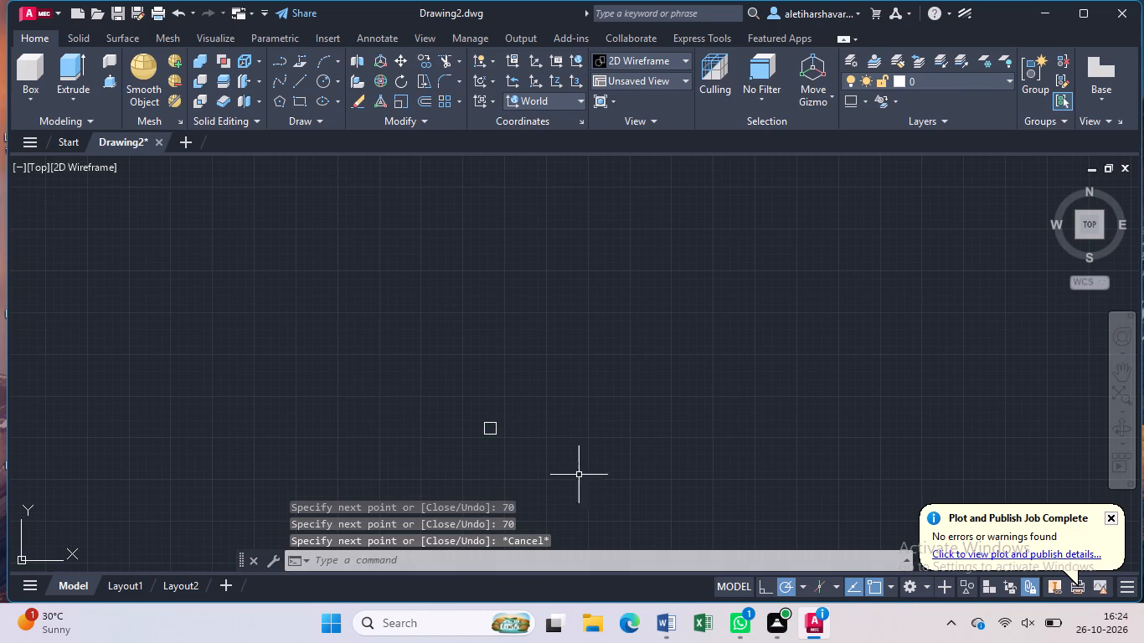
Draw a circle of radius 20 centred on the midpoint of the square's left edge.
scroll(487, 461, up, 4)
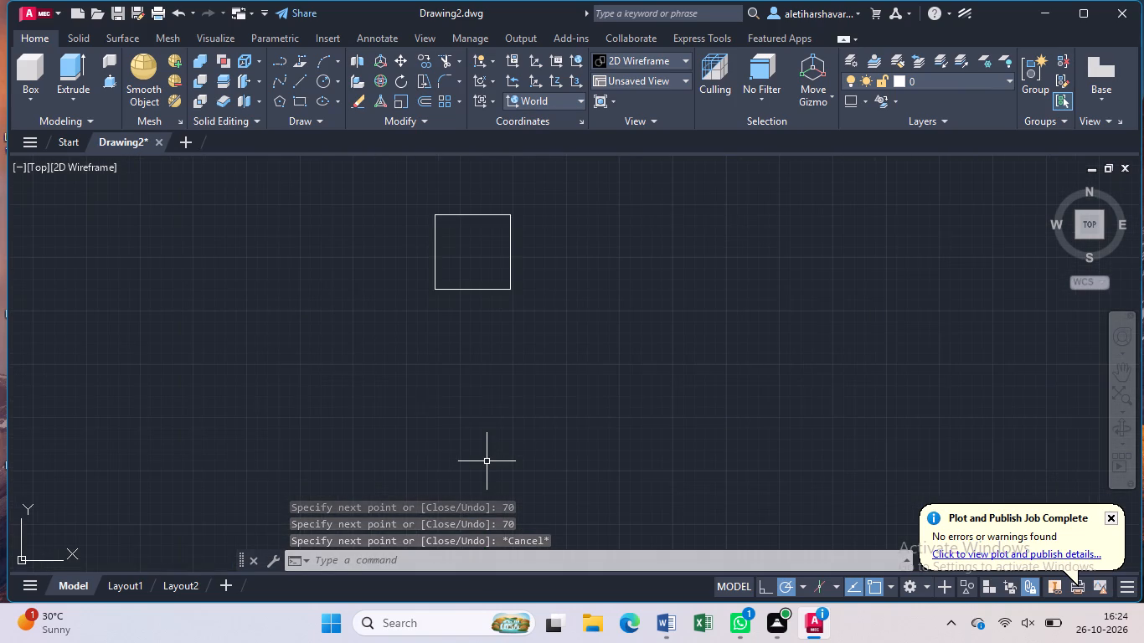
middle_drag(474, 278, 504, 387)
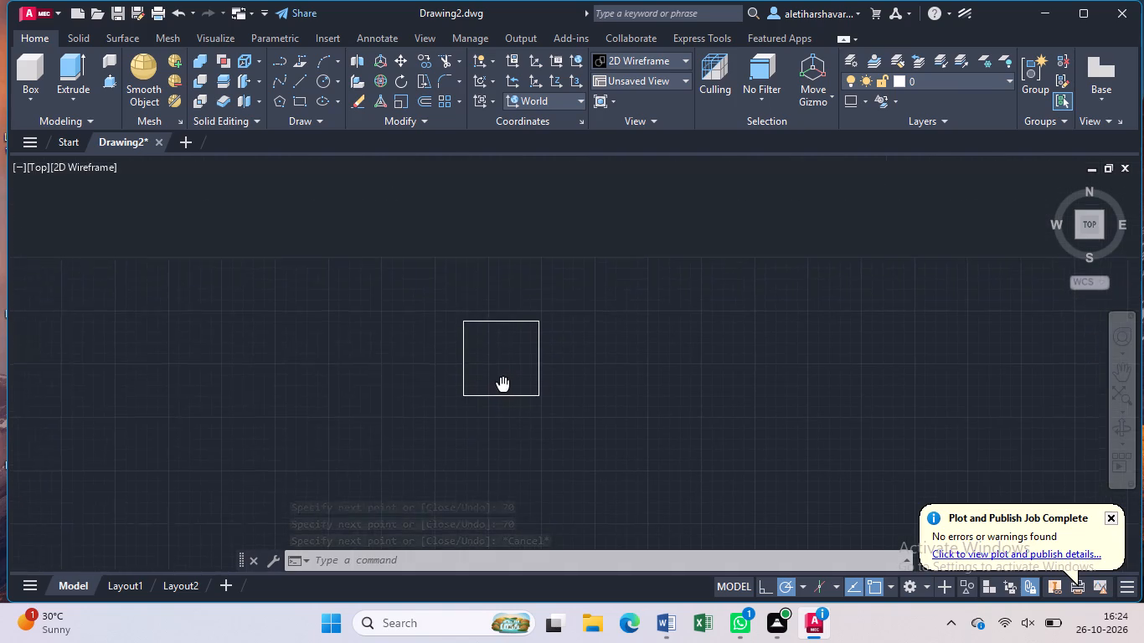
middle_drag(504, 387, 508, 401)
scroll(507, 378, up, 1)
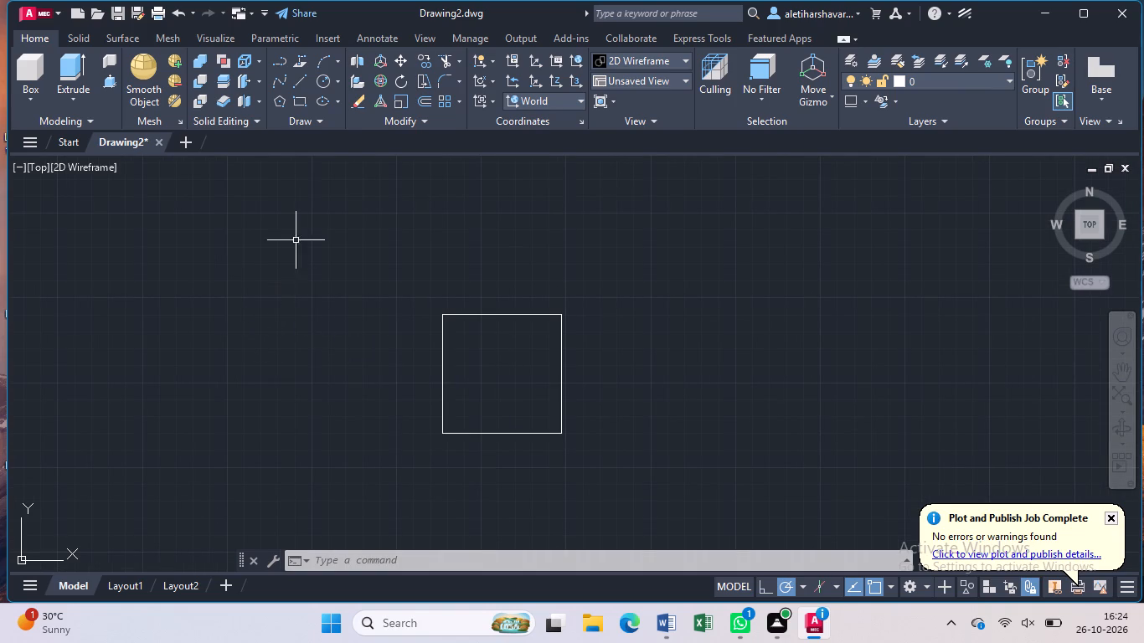
click(321, 77)
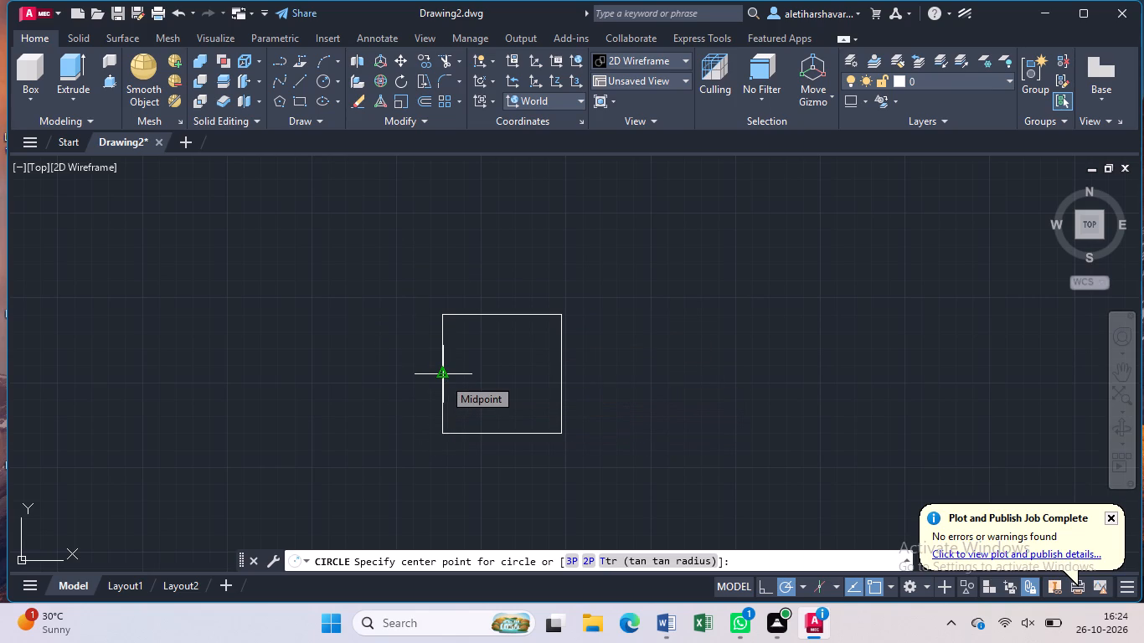
click(443, 378)
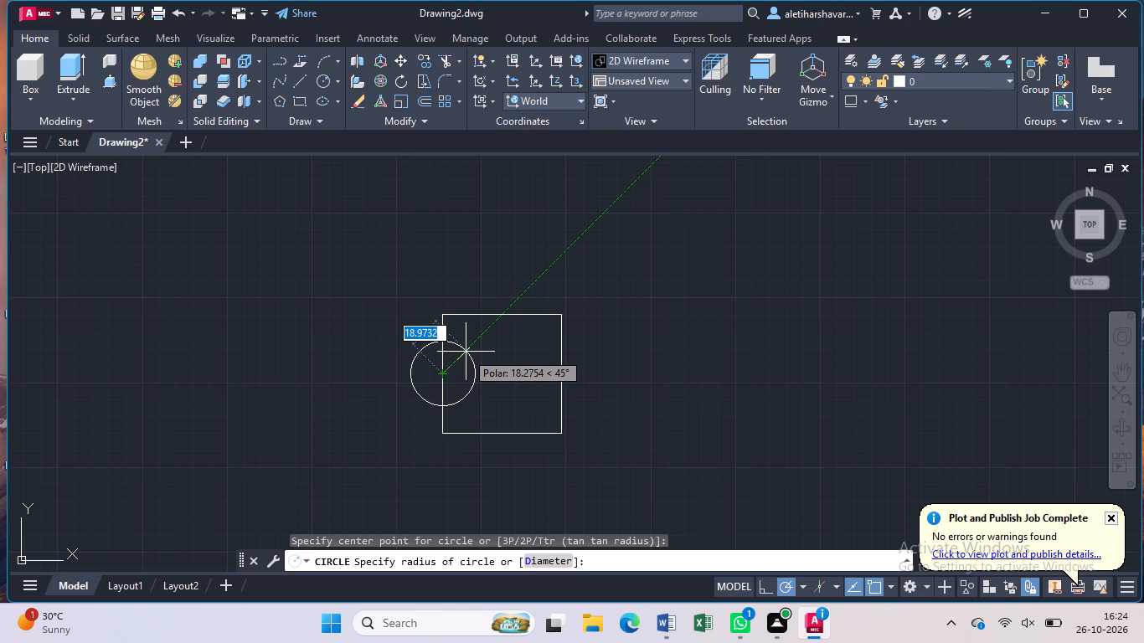
key(2)
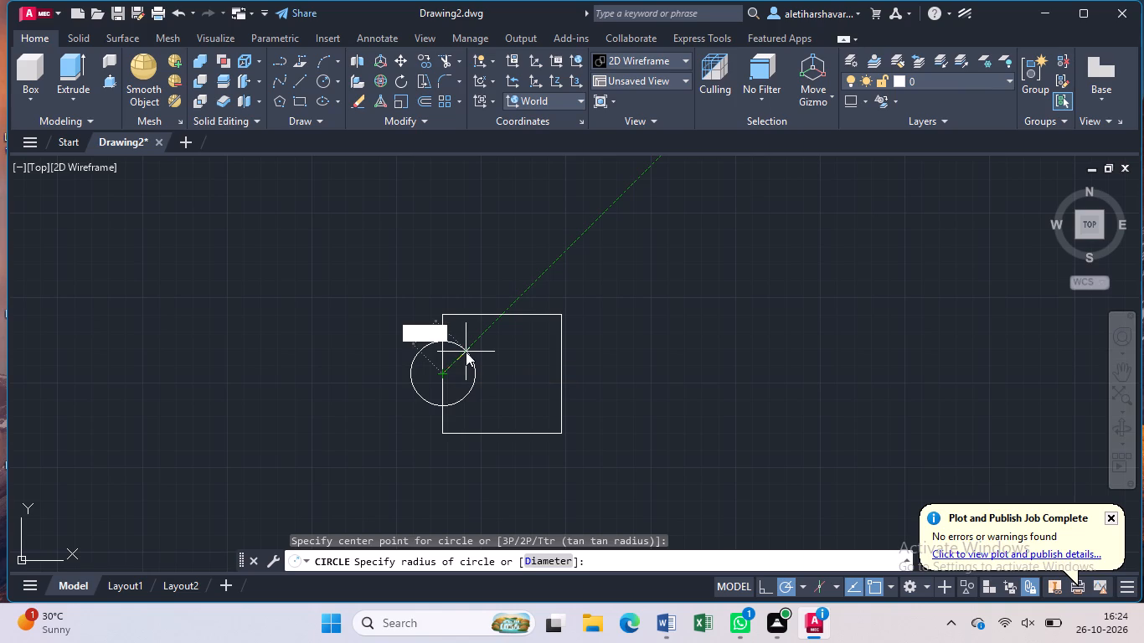
key(0)
key(Return)
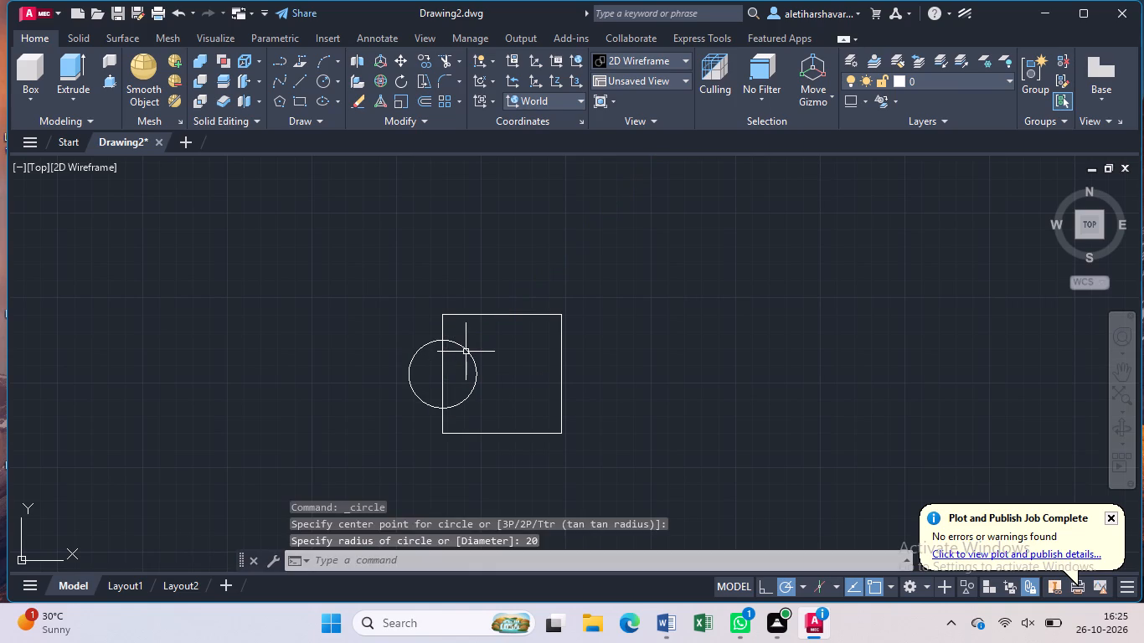
key(Escape)
Trim the left edge inside the circle and the circle's outer half to leave a semicircular notch in the square.
text(tr)
key(Return)
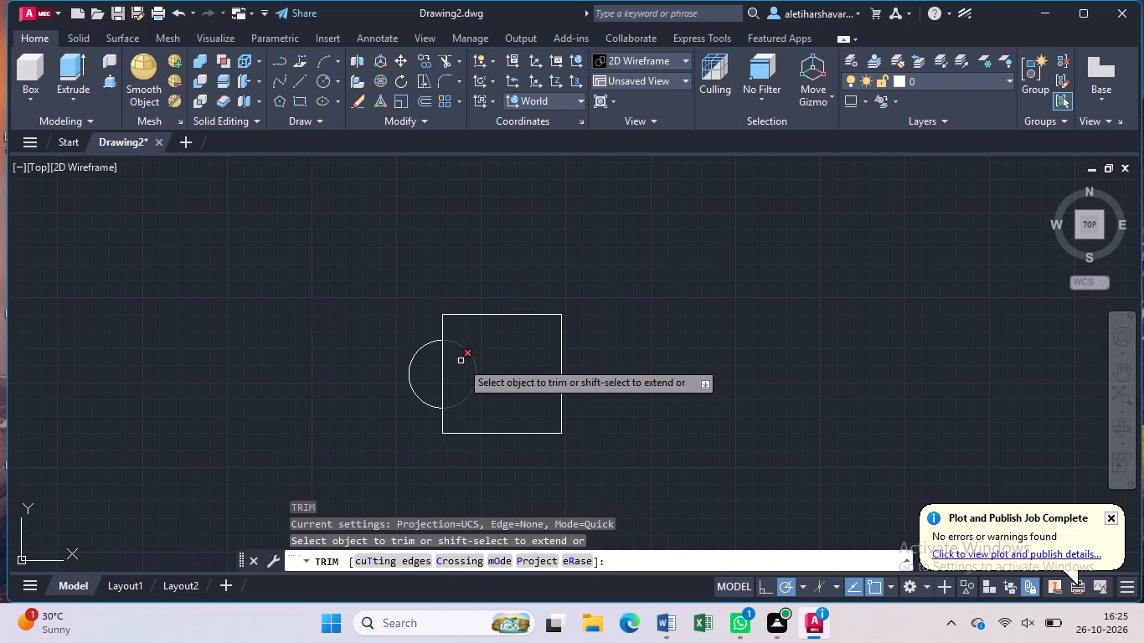
click(442, 368)
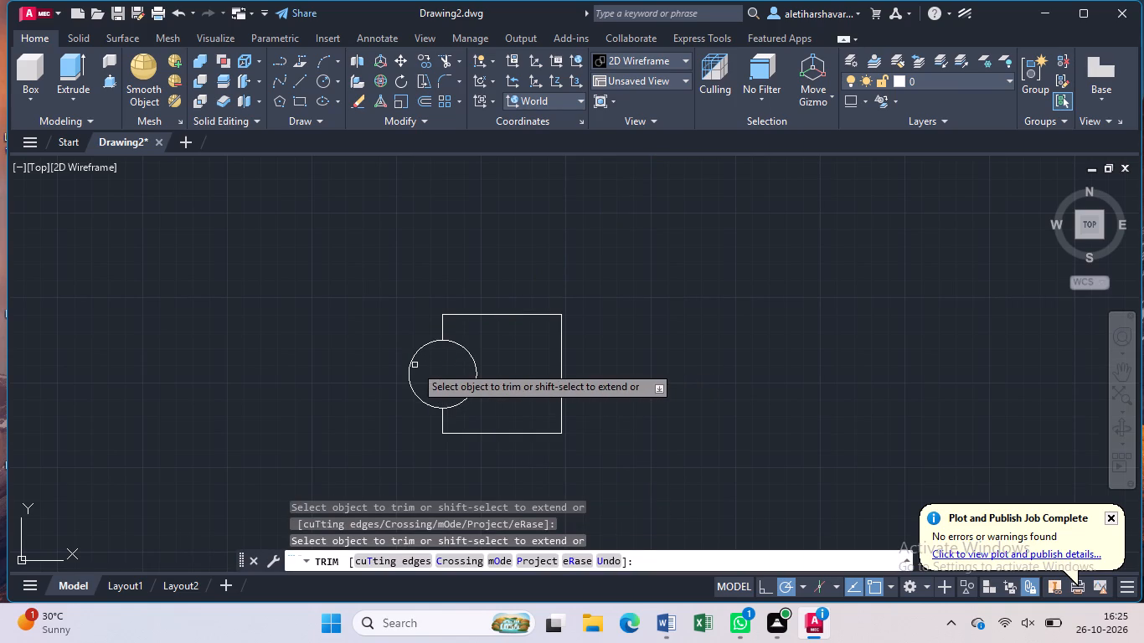
click(410, 368)
key(Escape)
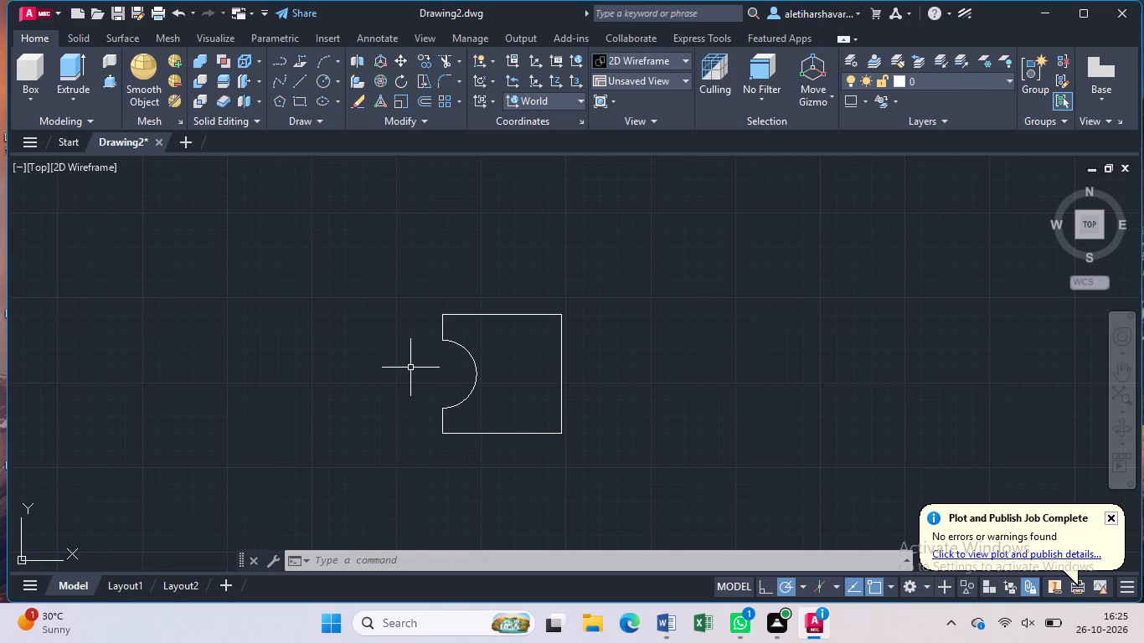
Draw a line 40 leftward from the square's lower-right corner, continuing vertically upward past the top edge.
key(l)
key(Return)
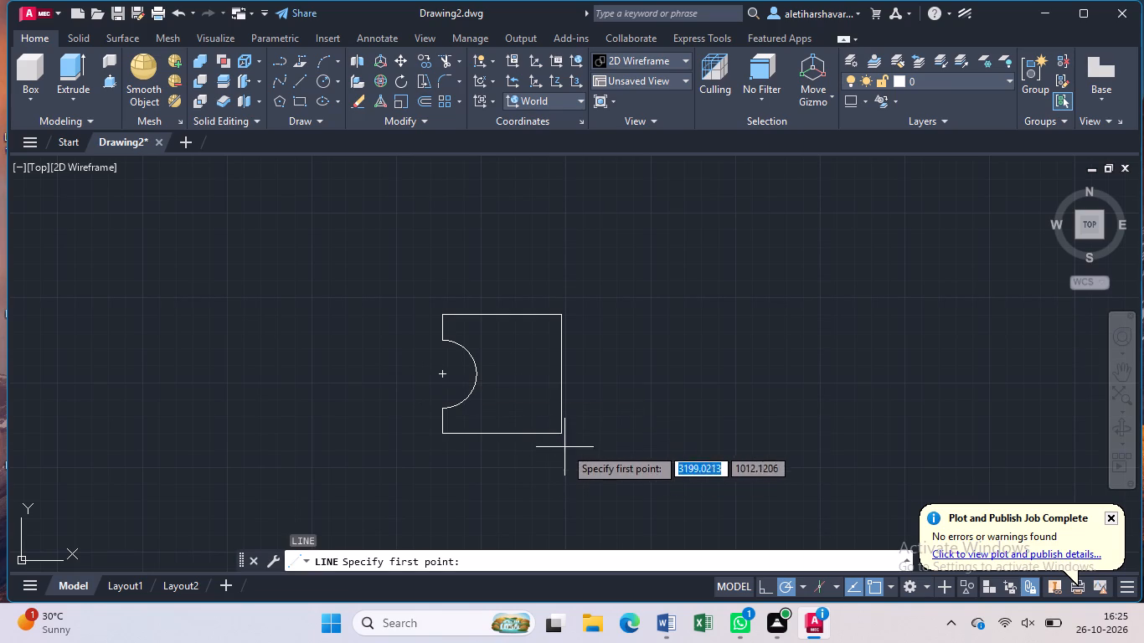
click(563, 435)
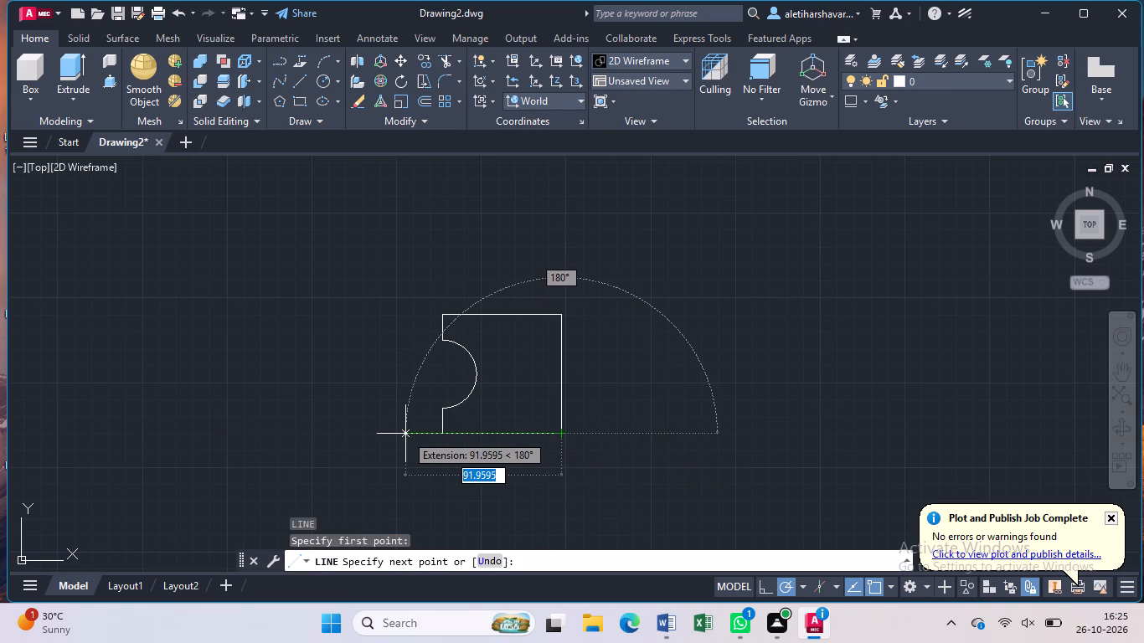
text(40)
key(Return)
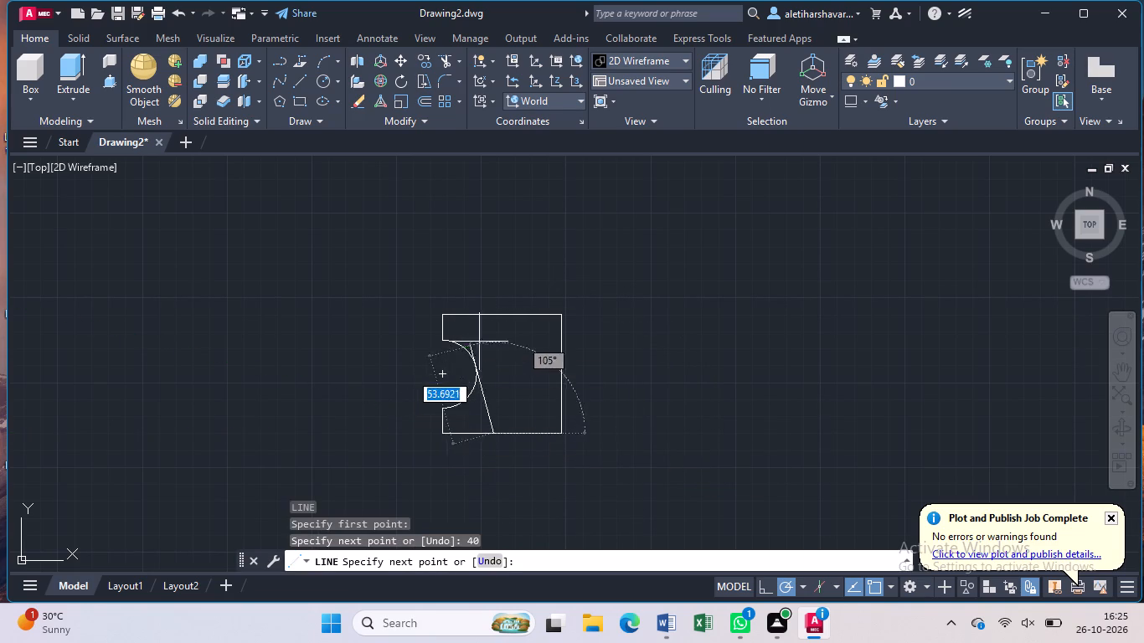
click(491, 290)
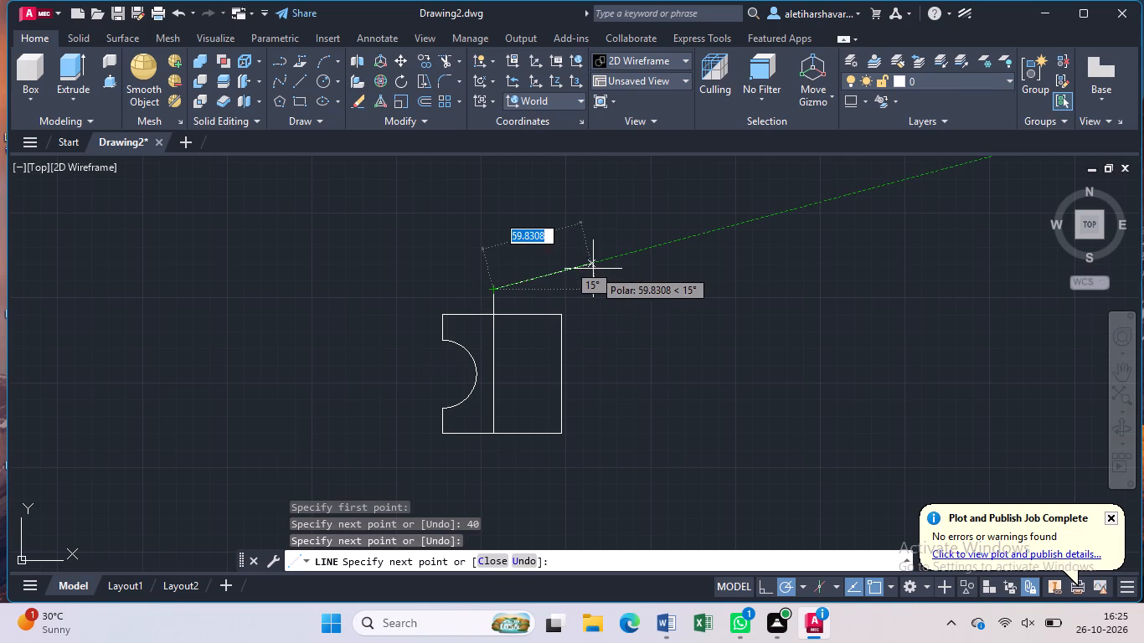
key(Escape)
Trim the part of the vertical line that extends above the square's top edge.
text(tr)
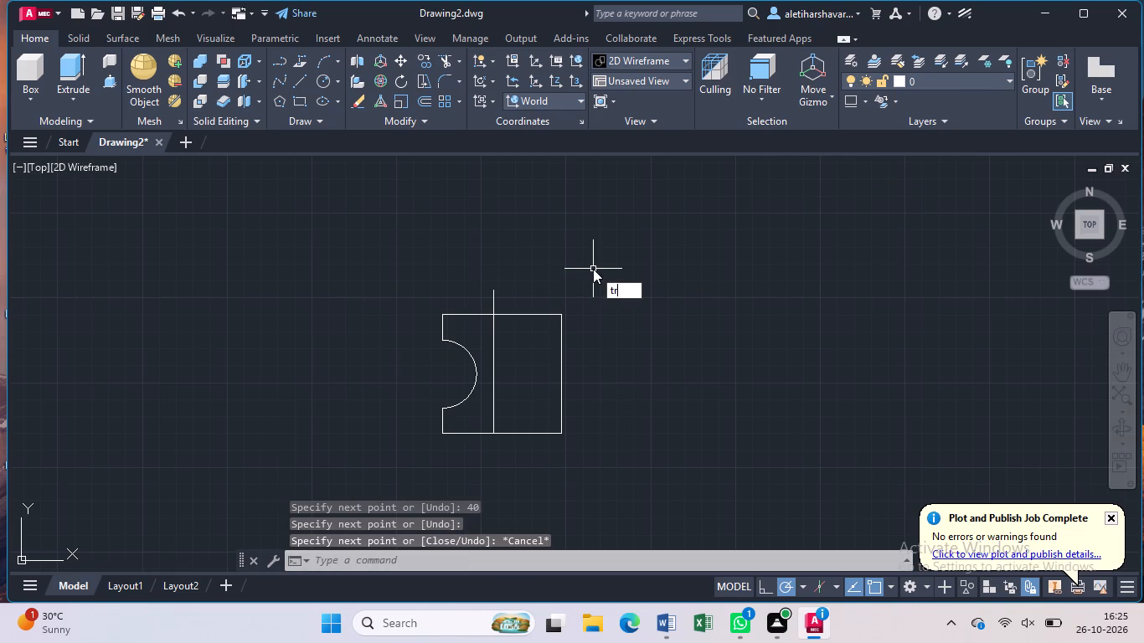
key(Return)
click(494, 301)
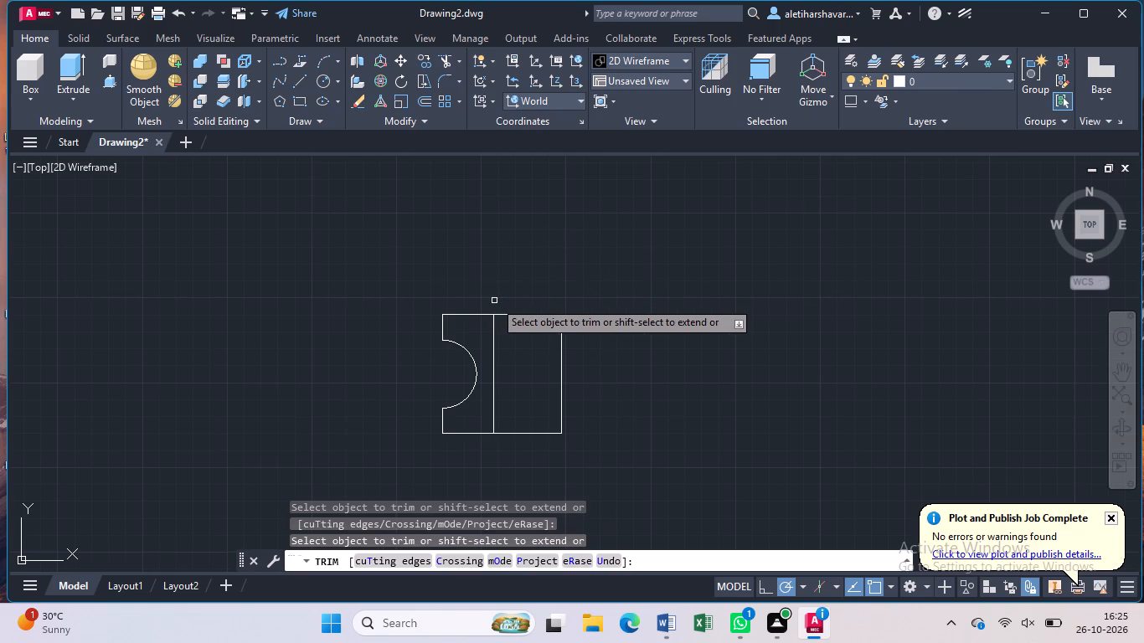
key(Escape)
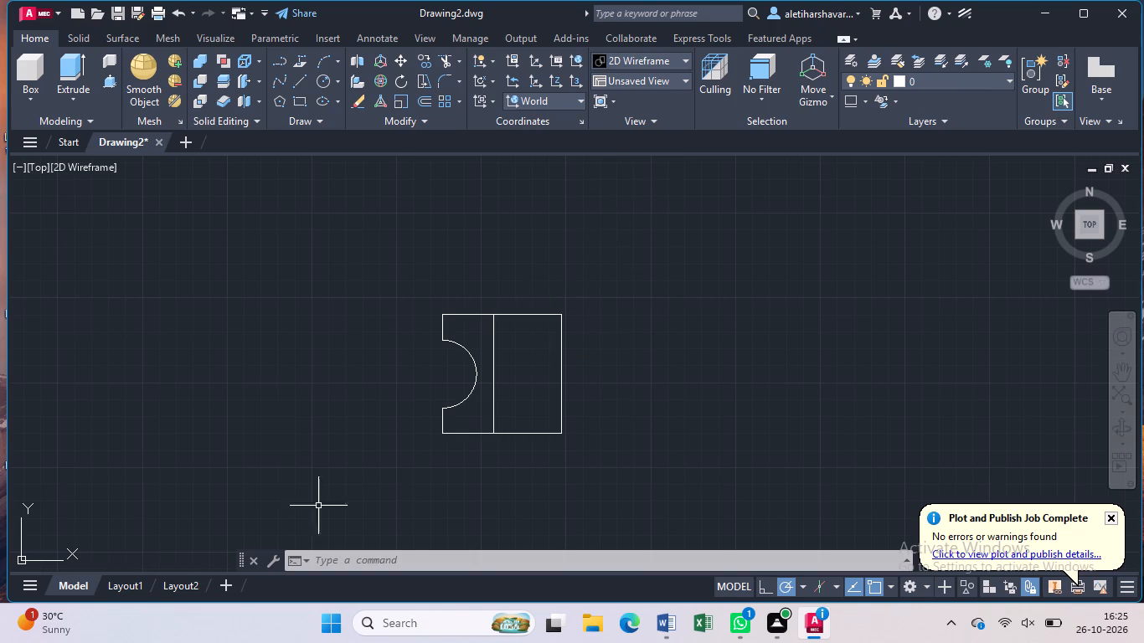
Switch the model view to the standard Bottom view.
click(36, 168)
click(112, 230)
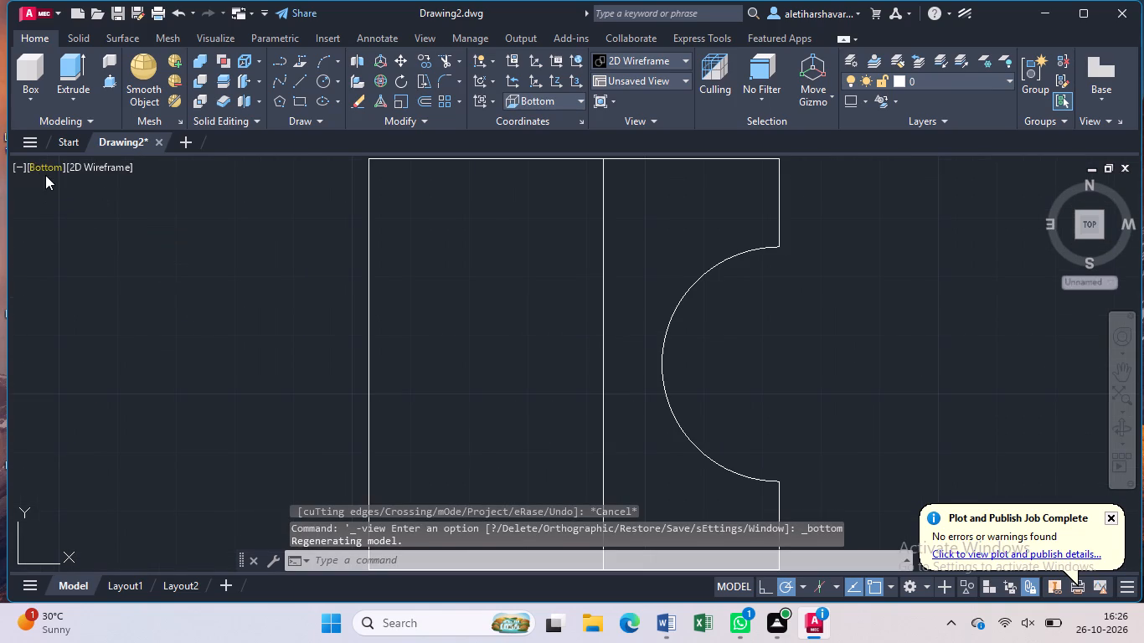
Switch the model view to Front and on to SW Isometric.
click(45, 167)
click(92, 279)
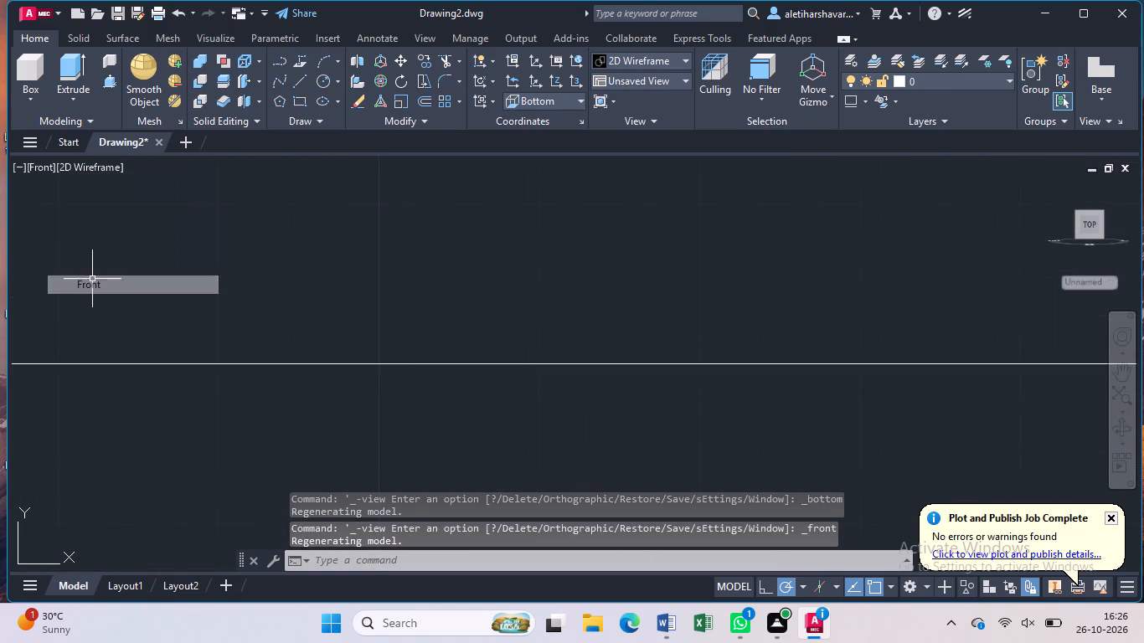
click(37, 166)
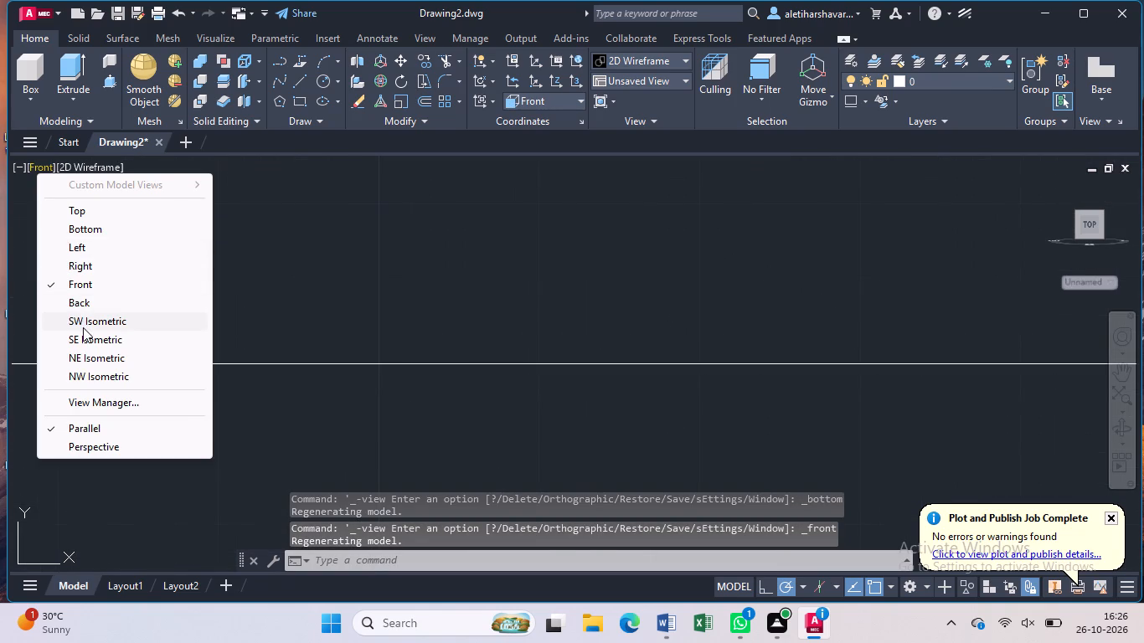
click(84, 319)
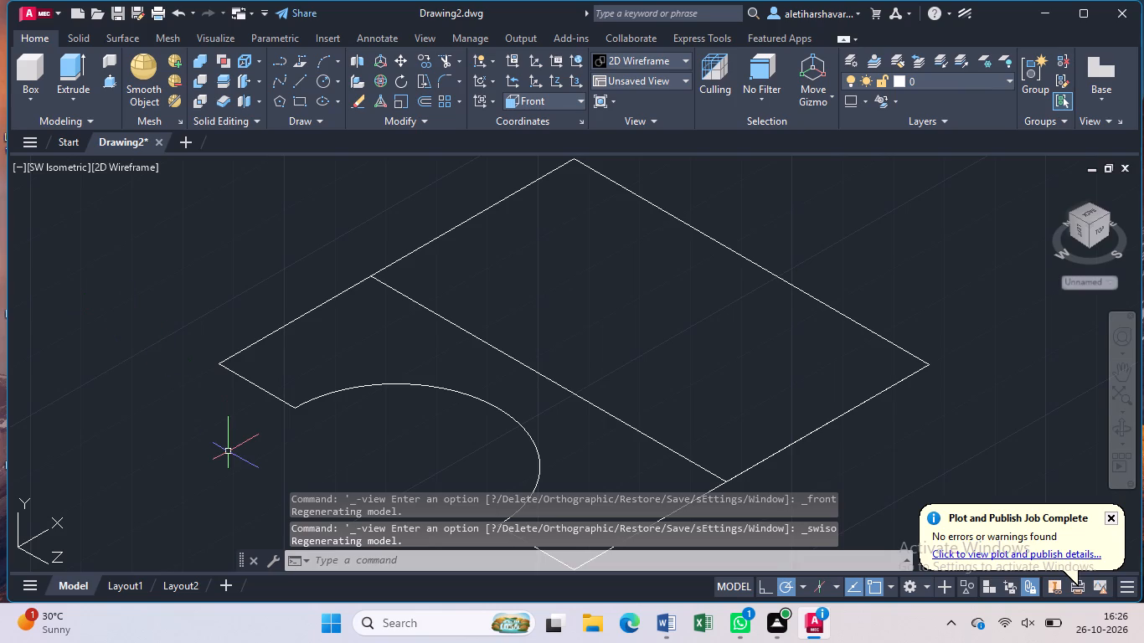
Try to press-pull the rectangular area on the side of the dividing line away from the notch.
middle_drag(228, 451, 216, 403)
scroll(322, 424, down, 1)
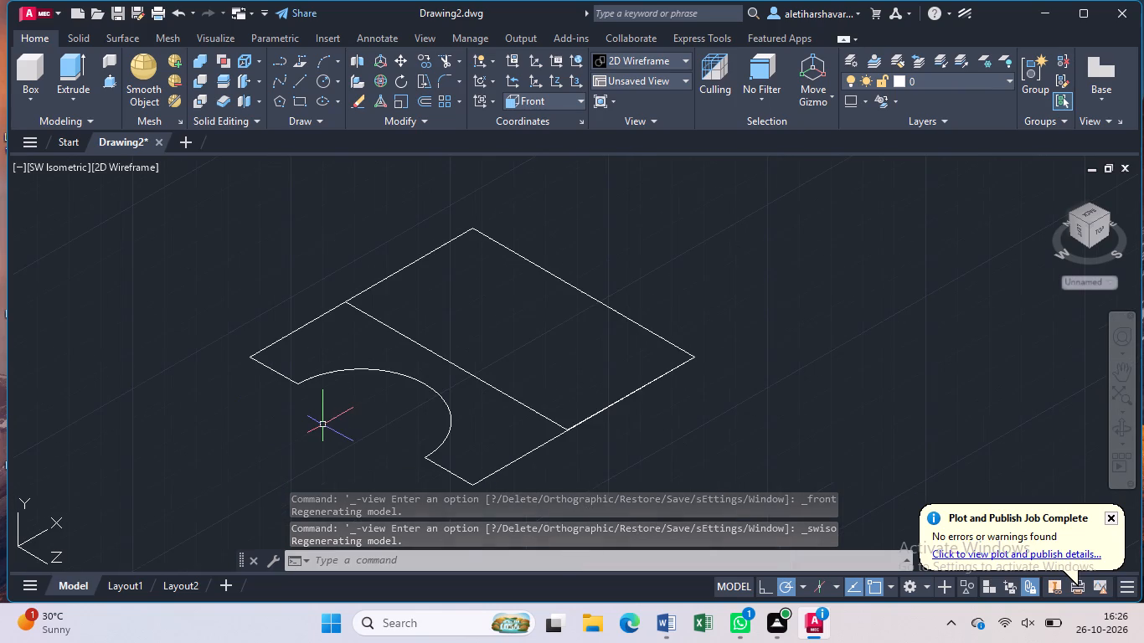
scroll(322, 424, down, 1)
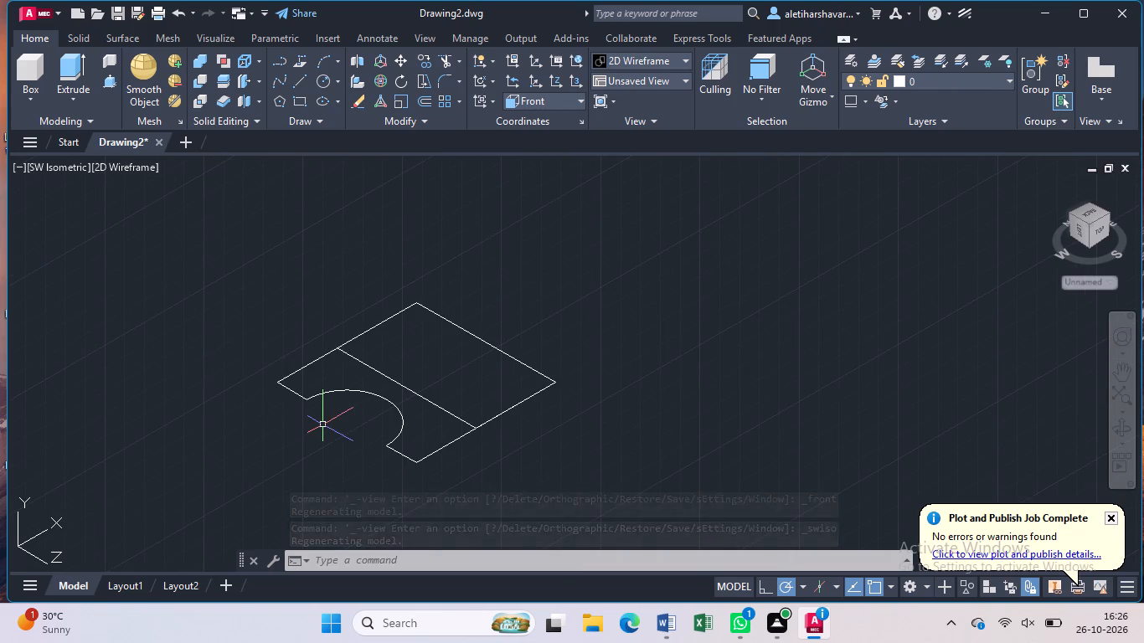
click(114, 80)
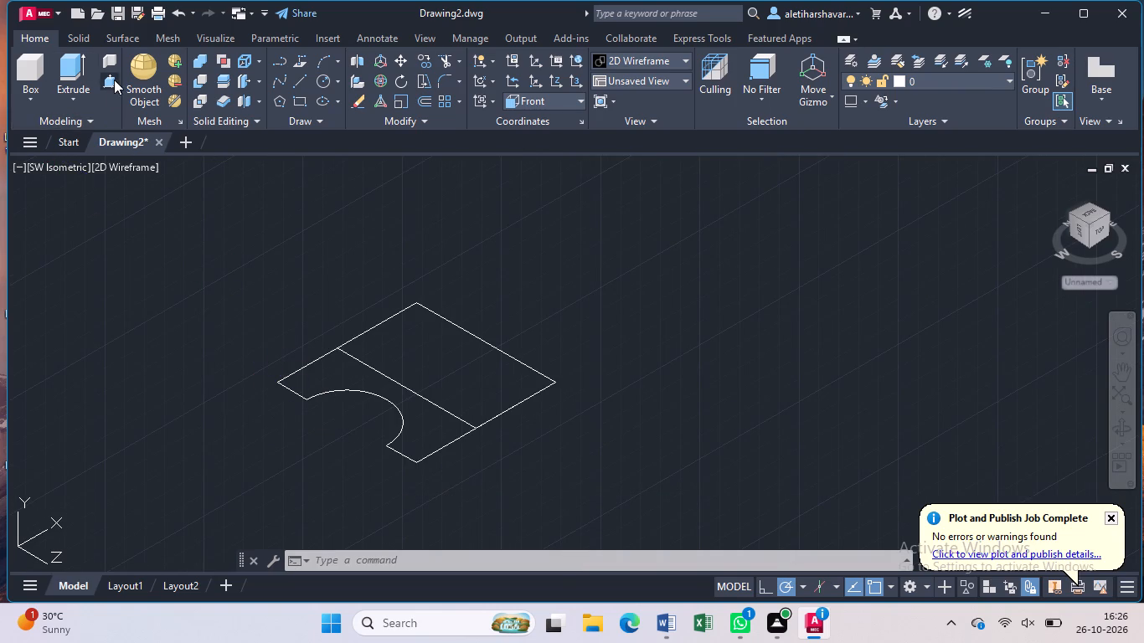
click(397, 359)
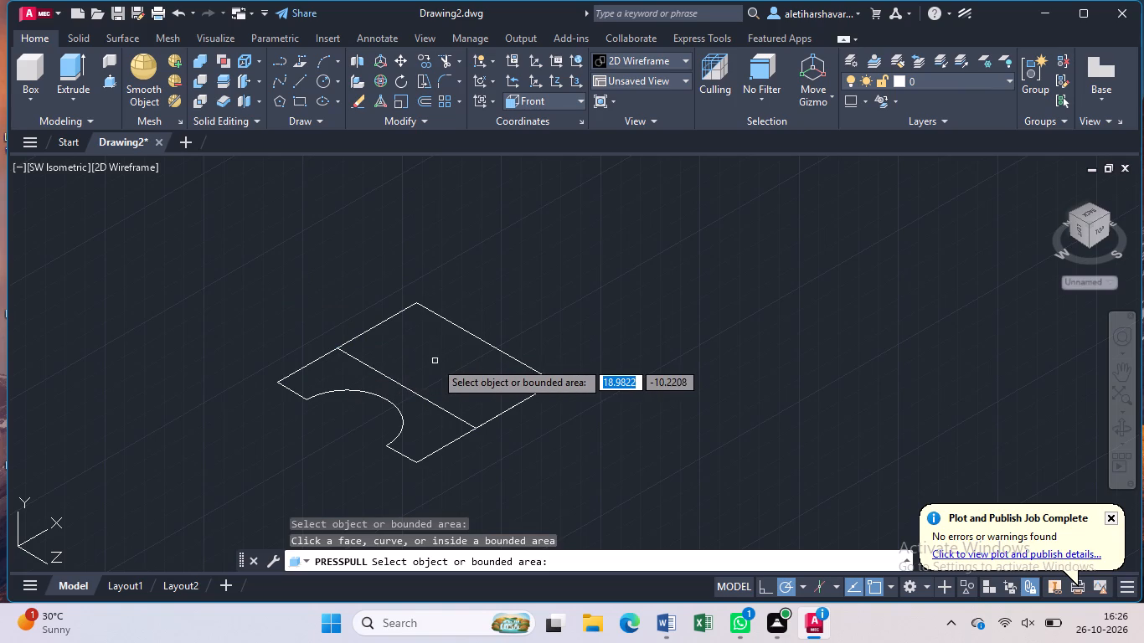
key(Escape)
Join all the profile's lines and the notch arc, including the dividing line, into one polyline.
click(600, 399)
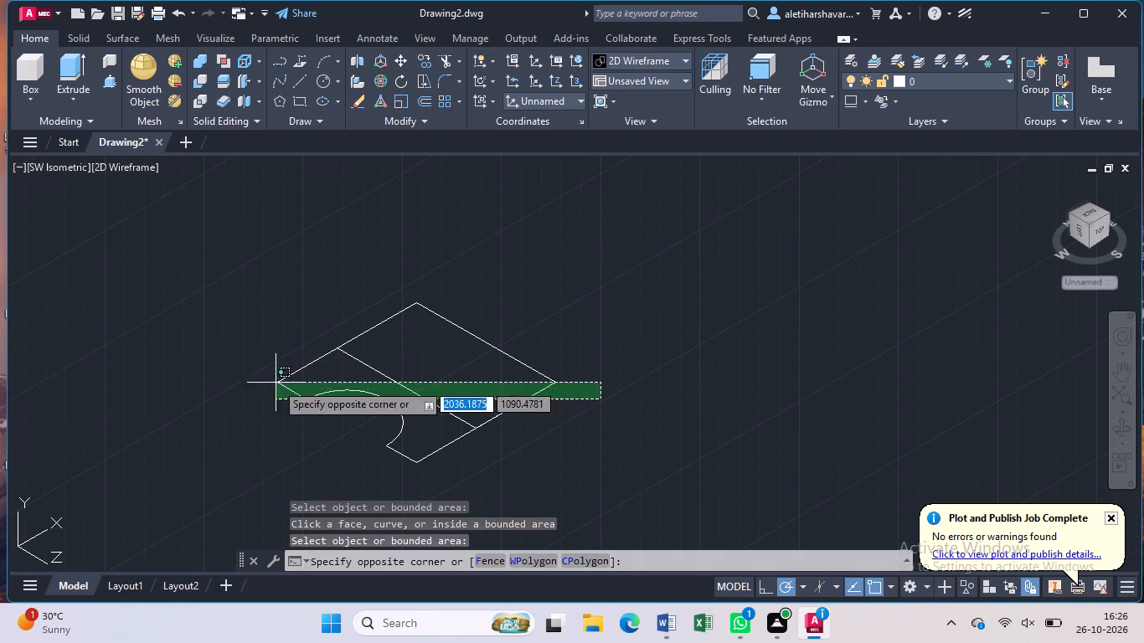
click(209, 486)
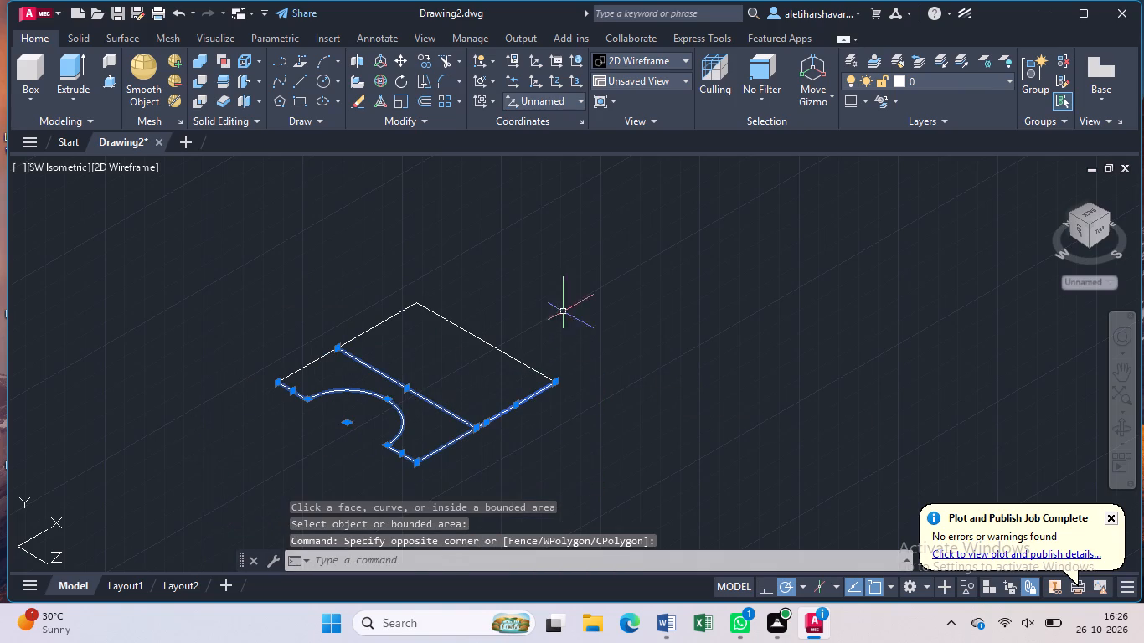
click(563, 311)
click(208, 395)
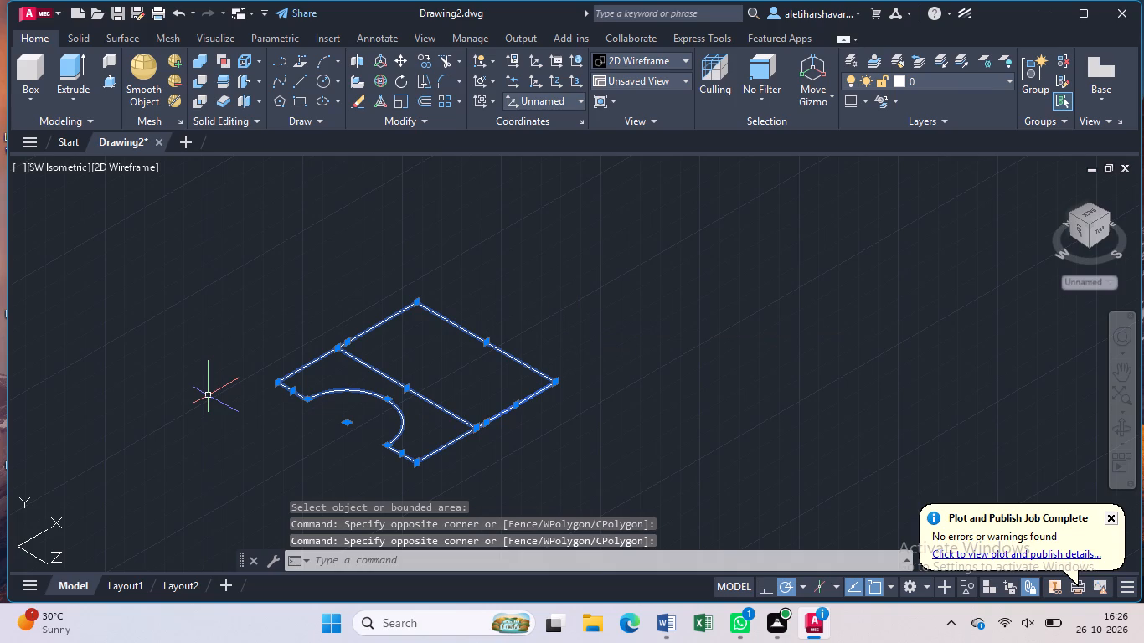
key(j)
key(Return)
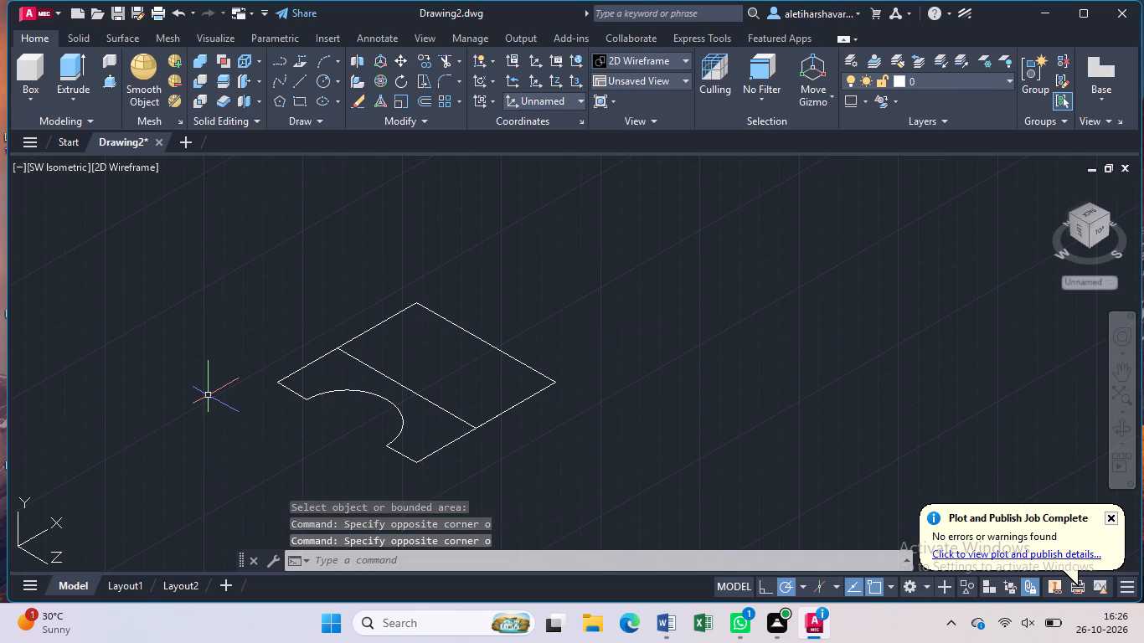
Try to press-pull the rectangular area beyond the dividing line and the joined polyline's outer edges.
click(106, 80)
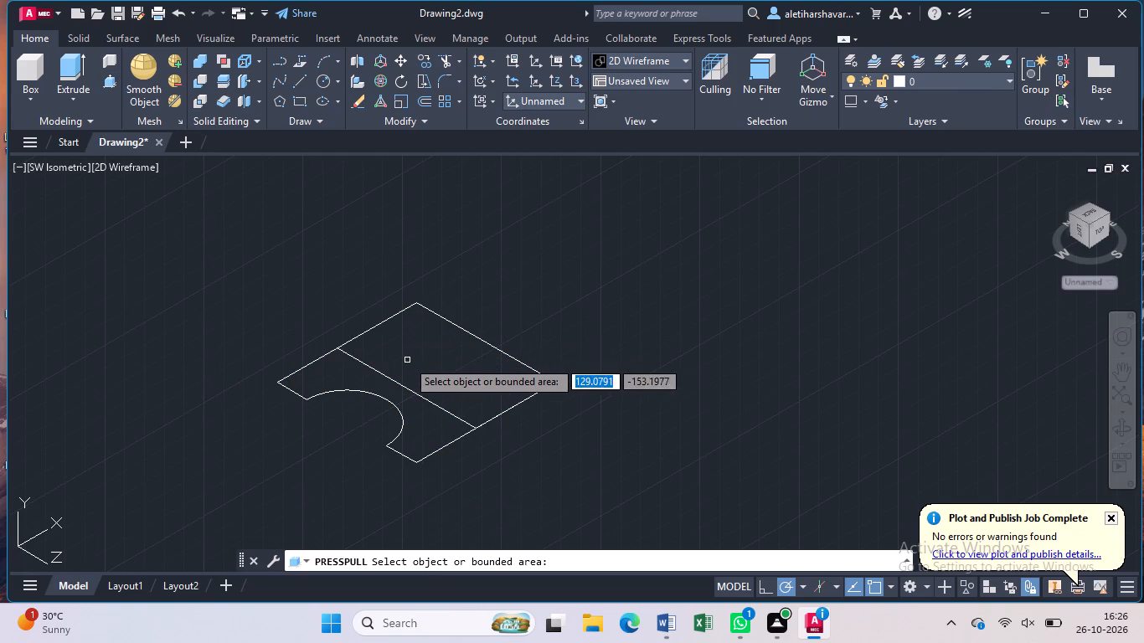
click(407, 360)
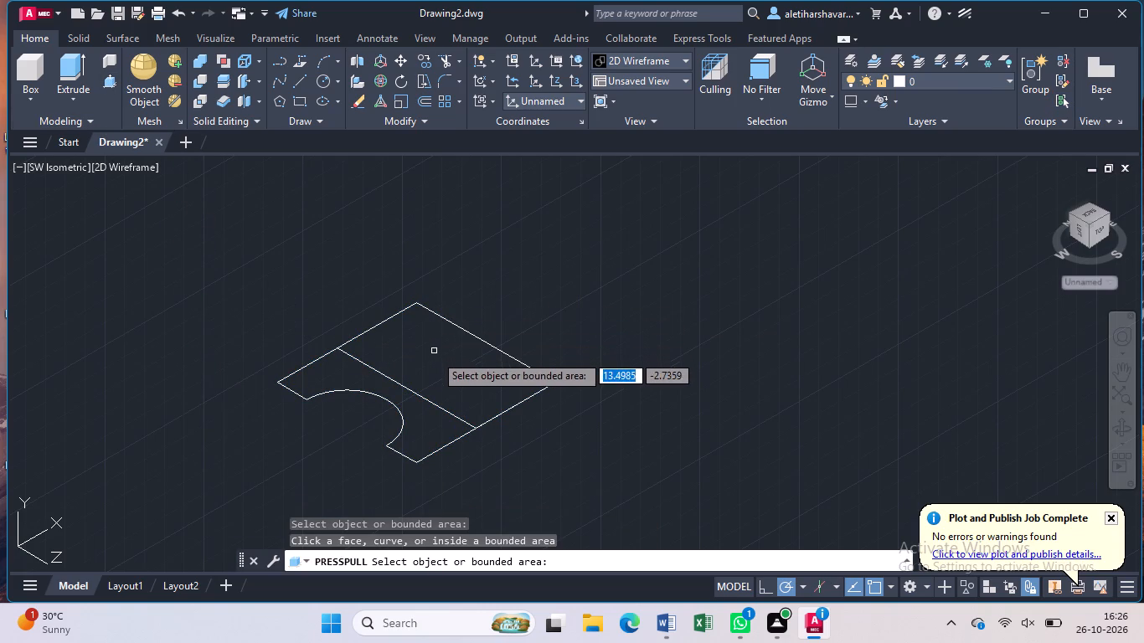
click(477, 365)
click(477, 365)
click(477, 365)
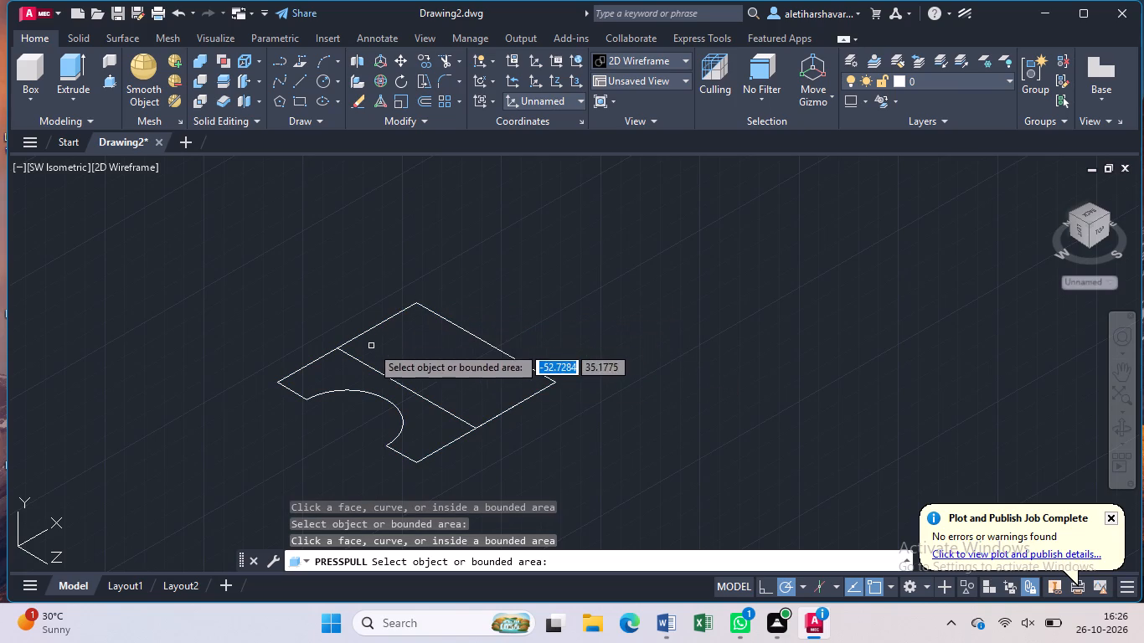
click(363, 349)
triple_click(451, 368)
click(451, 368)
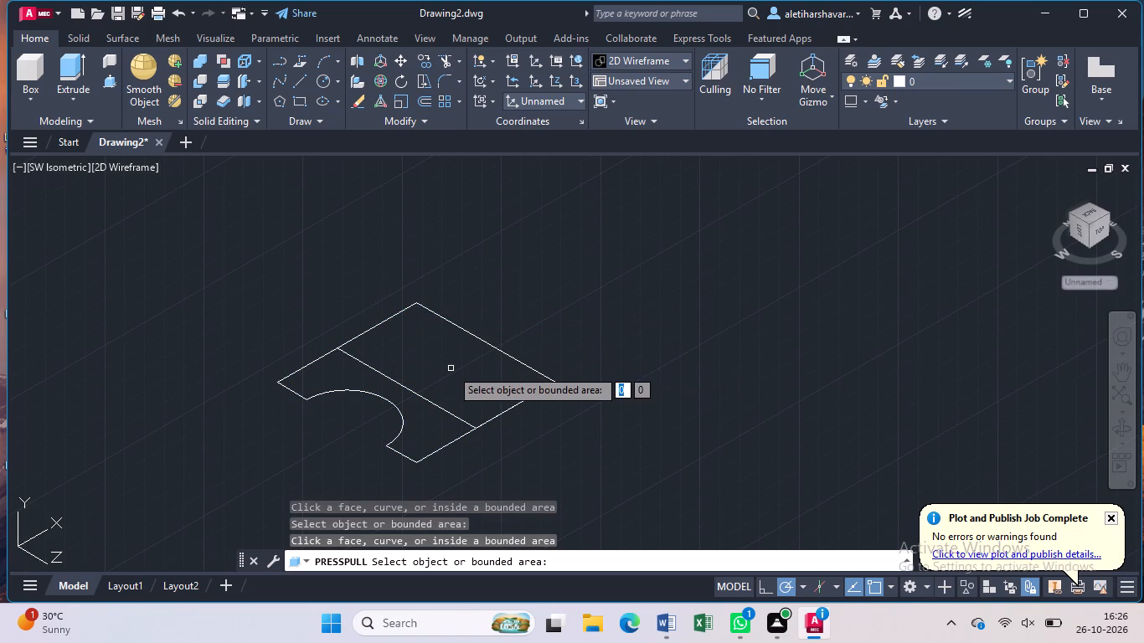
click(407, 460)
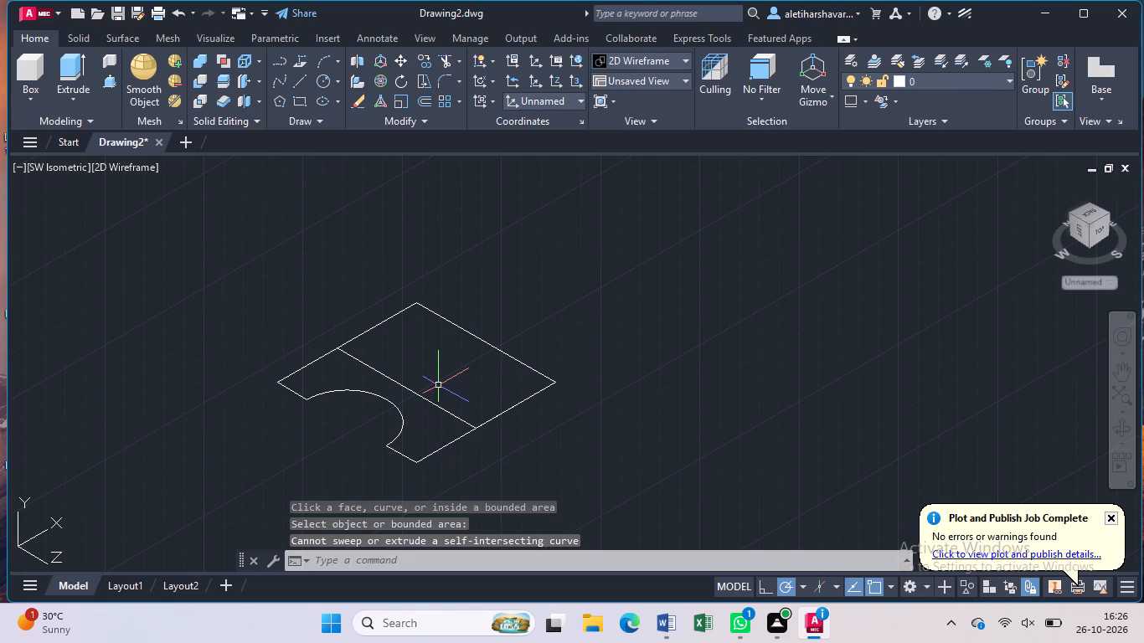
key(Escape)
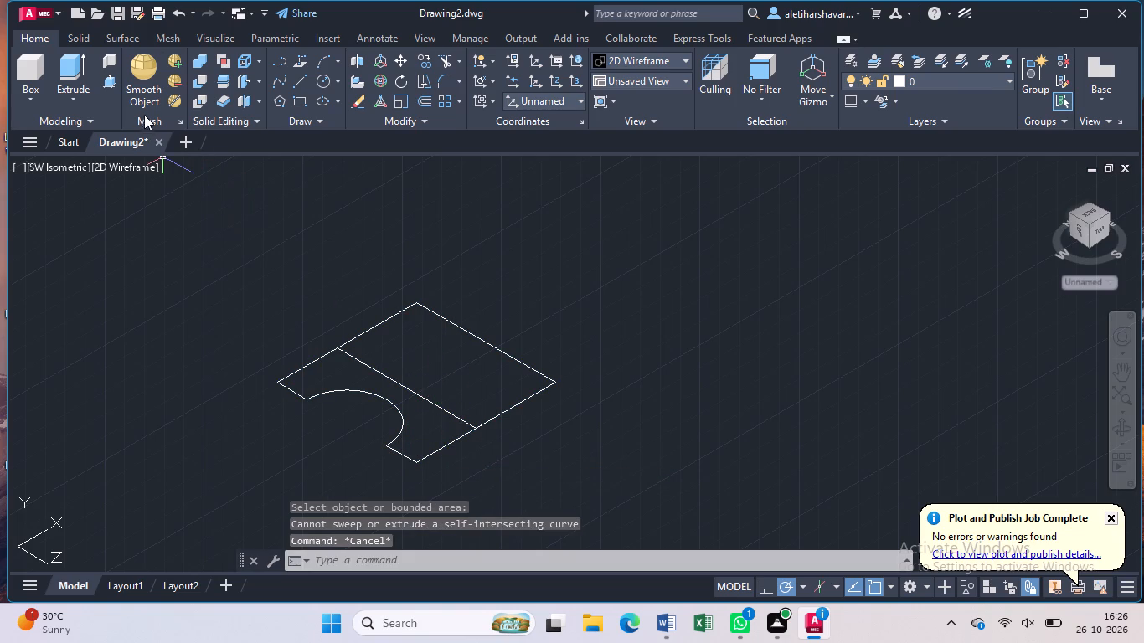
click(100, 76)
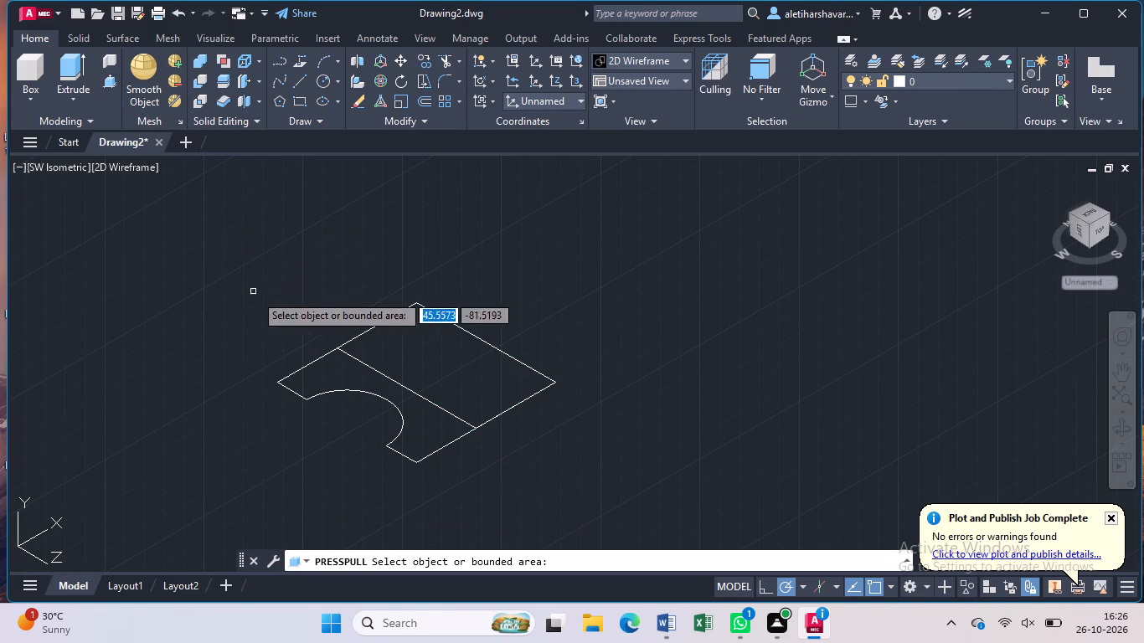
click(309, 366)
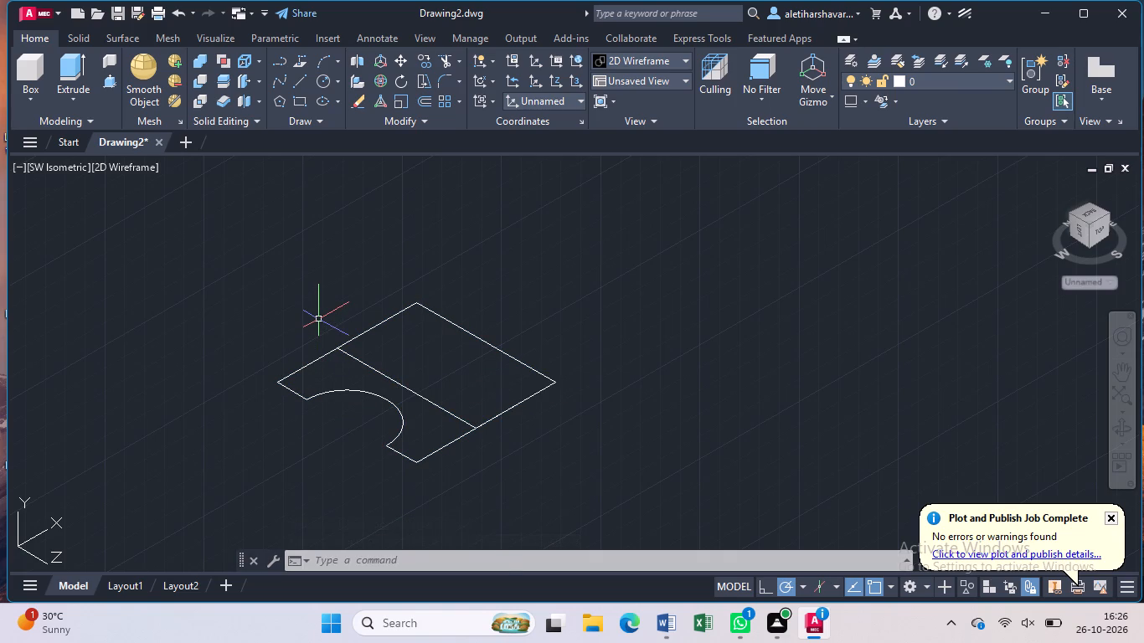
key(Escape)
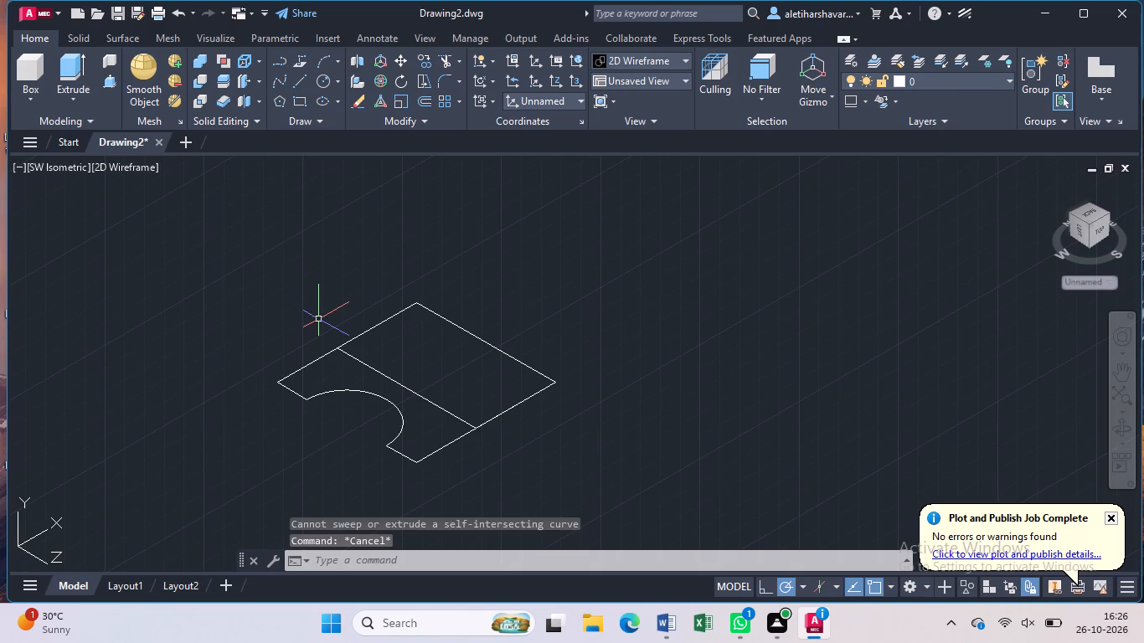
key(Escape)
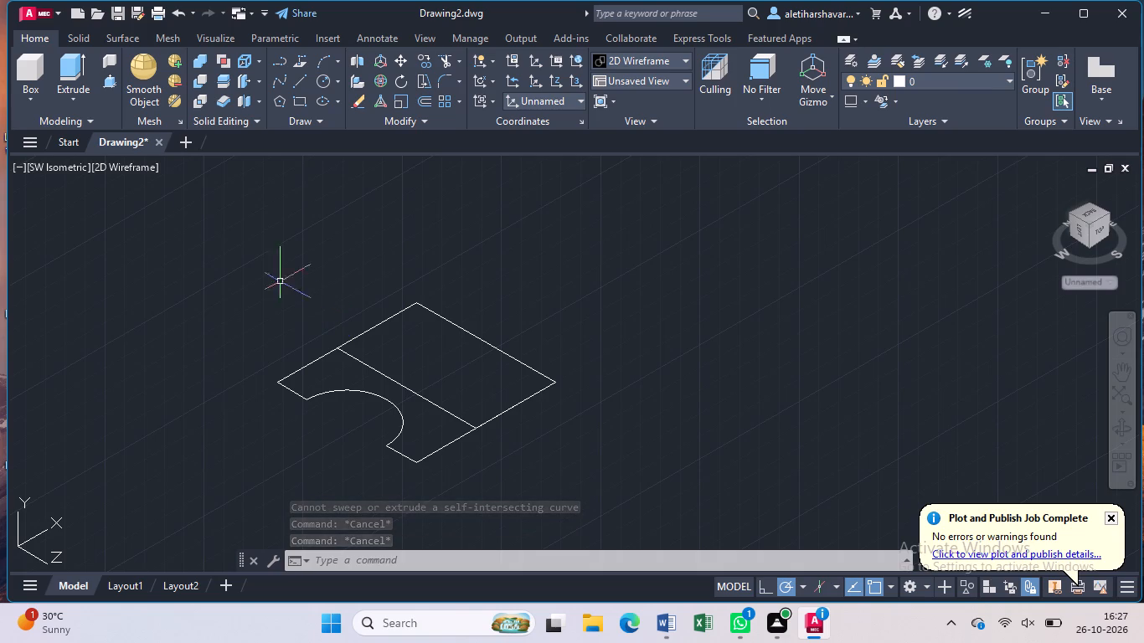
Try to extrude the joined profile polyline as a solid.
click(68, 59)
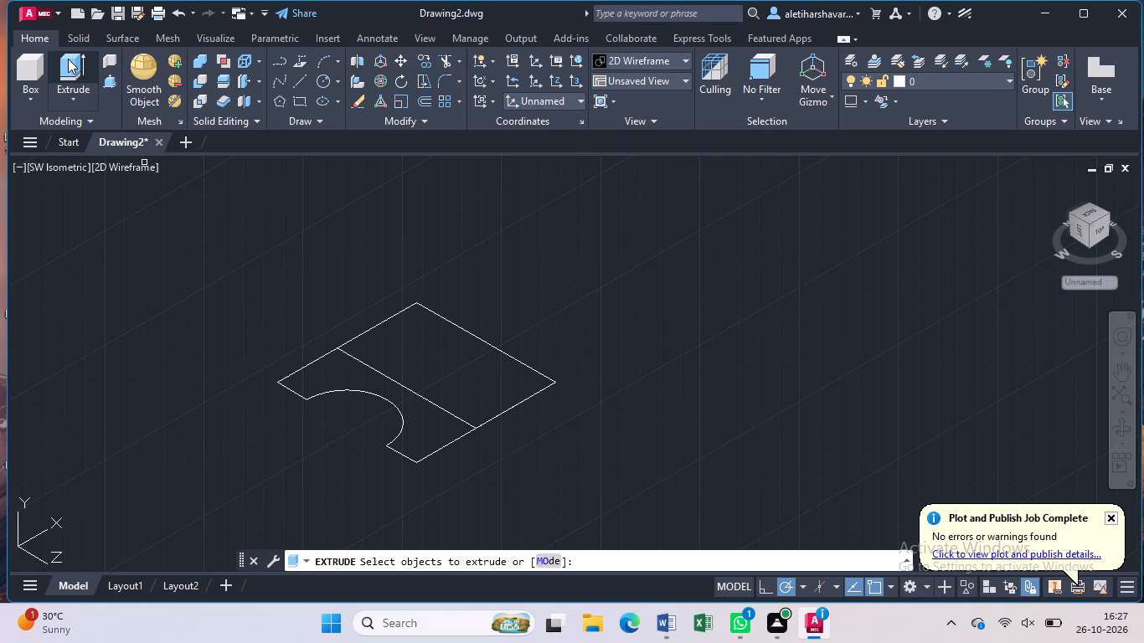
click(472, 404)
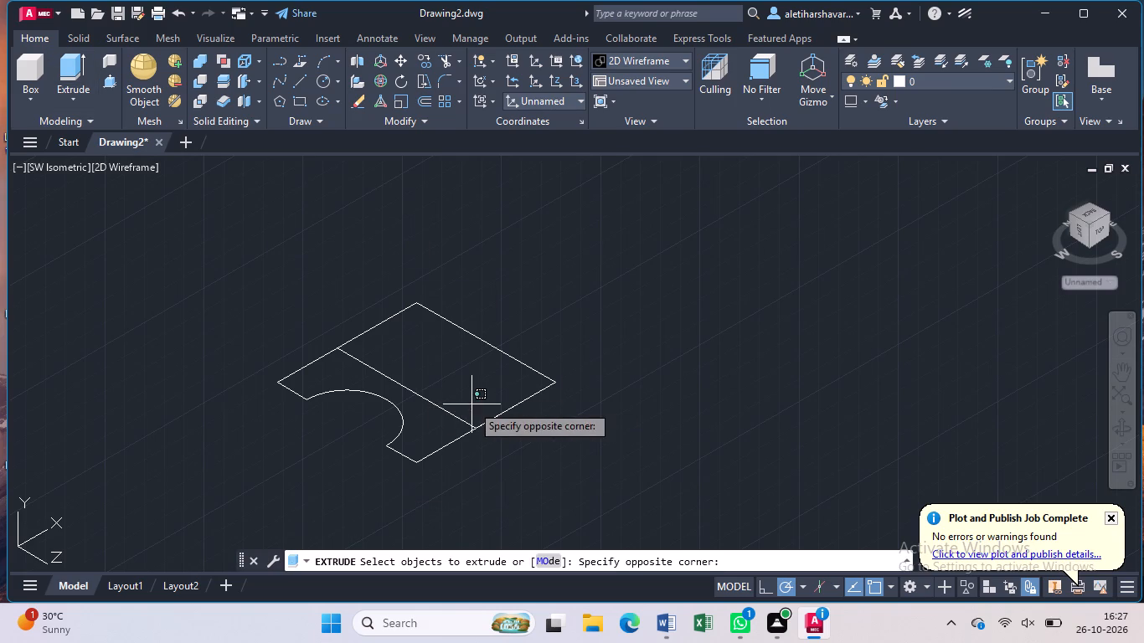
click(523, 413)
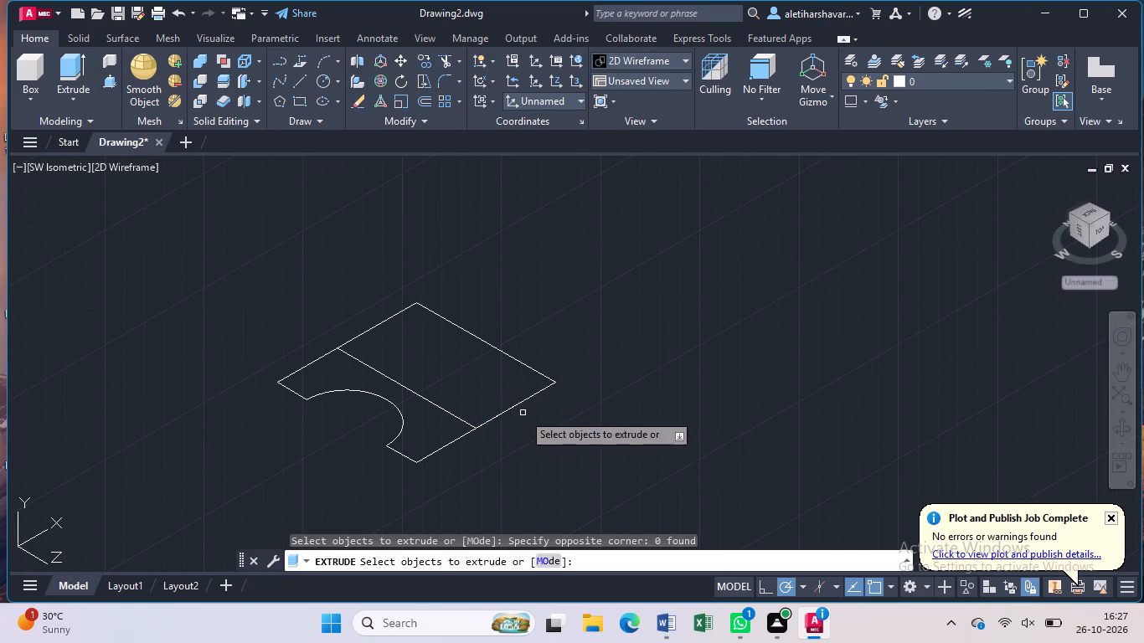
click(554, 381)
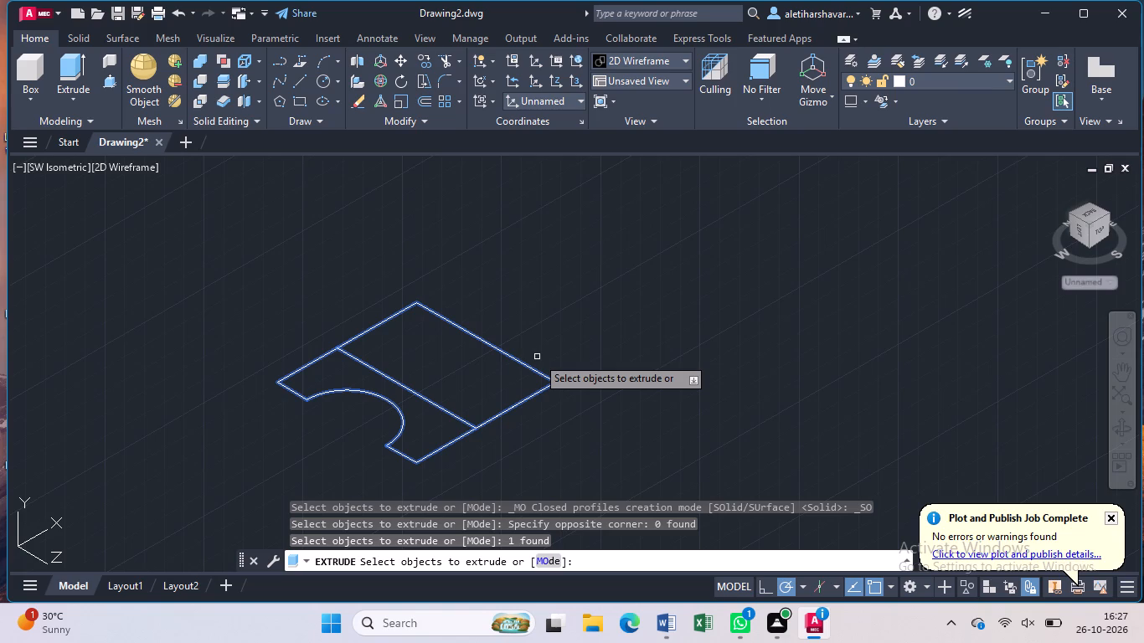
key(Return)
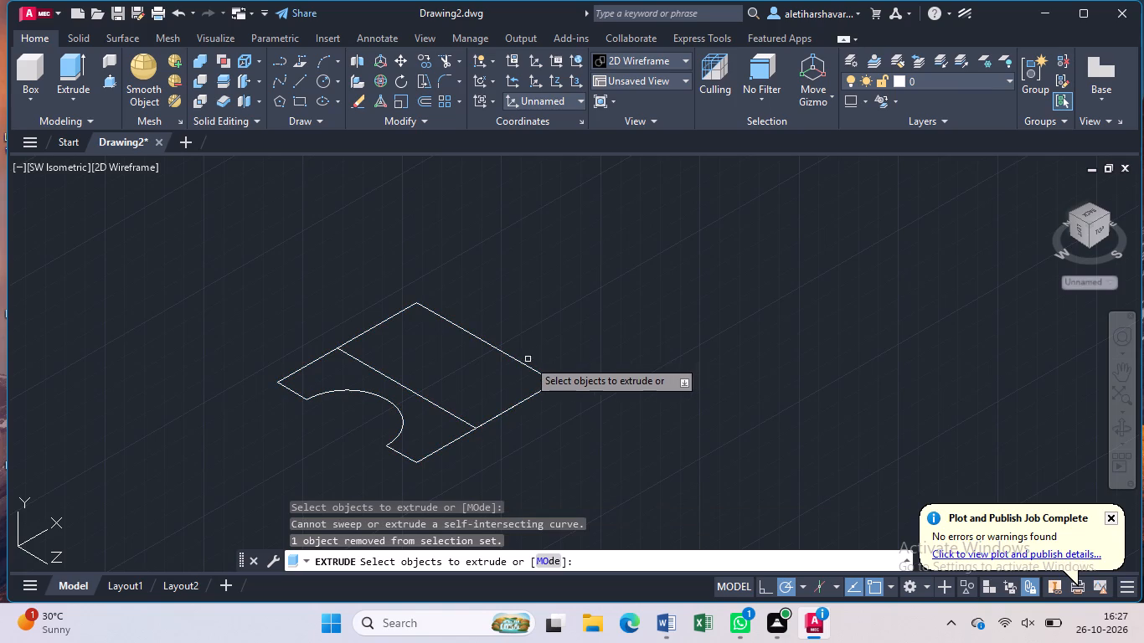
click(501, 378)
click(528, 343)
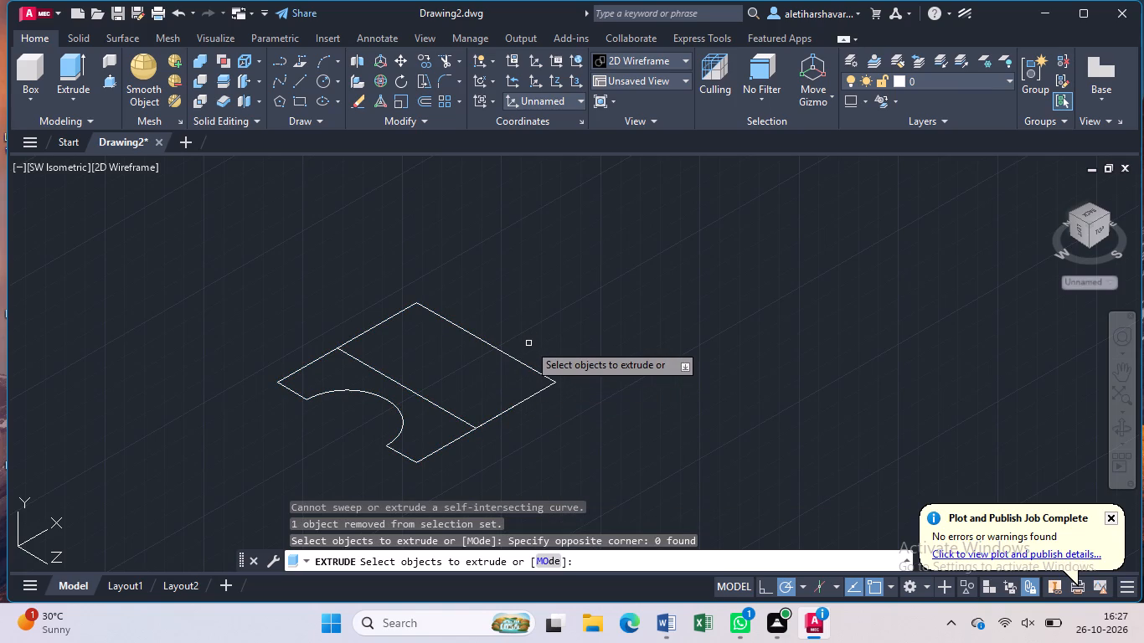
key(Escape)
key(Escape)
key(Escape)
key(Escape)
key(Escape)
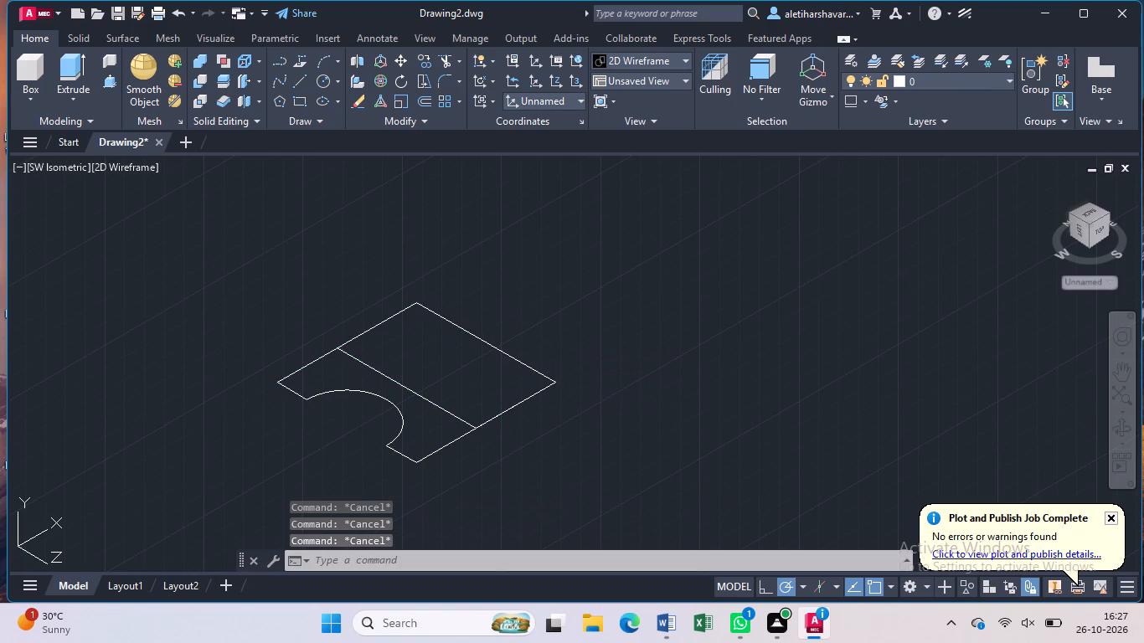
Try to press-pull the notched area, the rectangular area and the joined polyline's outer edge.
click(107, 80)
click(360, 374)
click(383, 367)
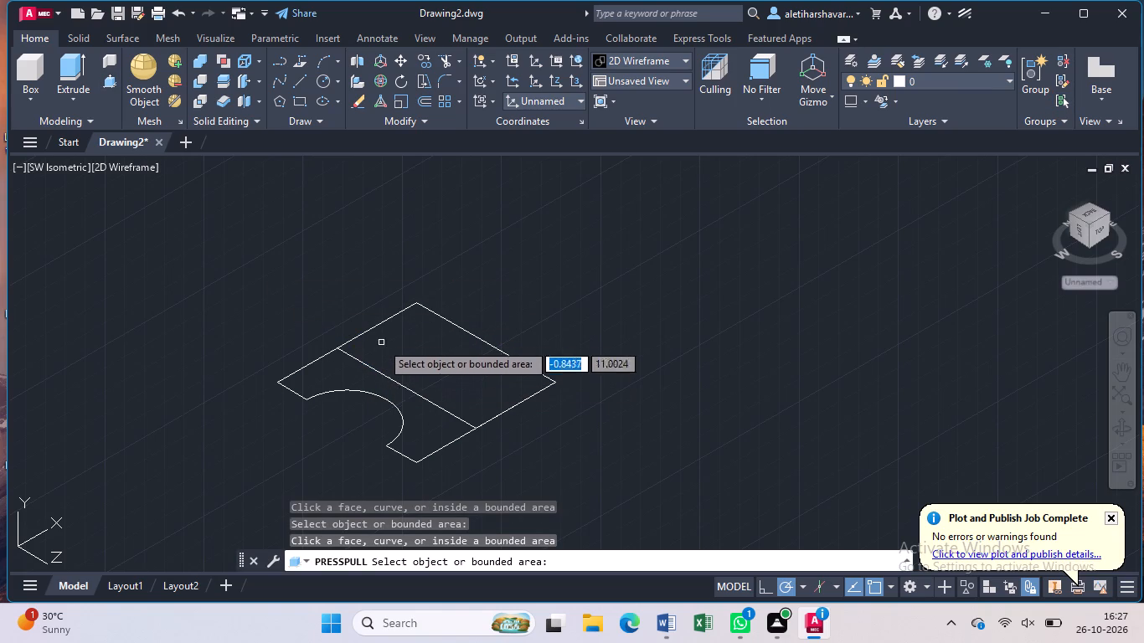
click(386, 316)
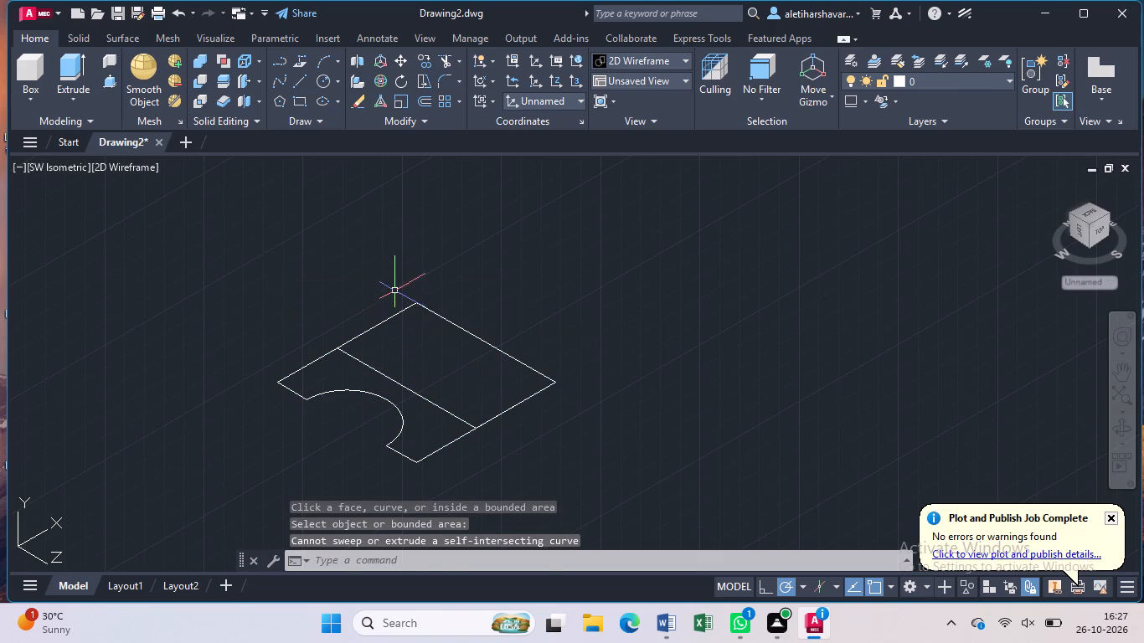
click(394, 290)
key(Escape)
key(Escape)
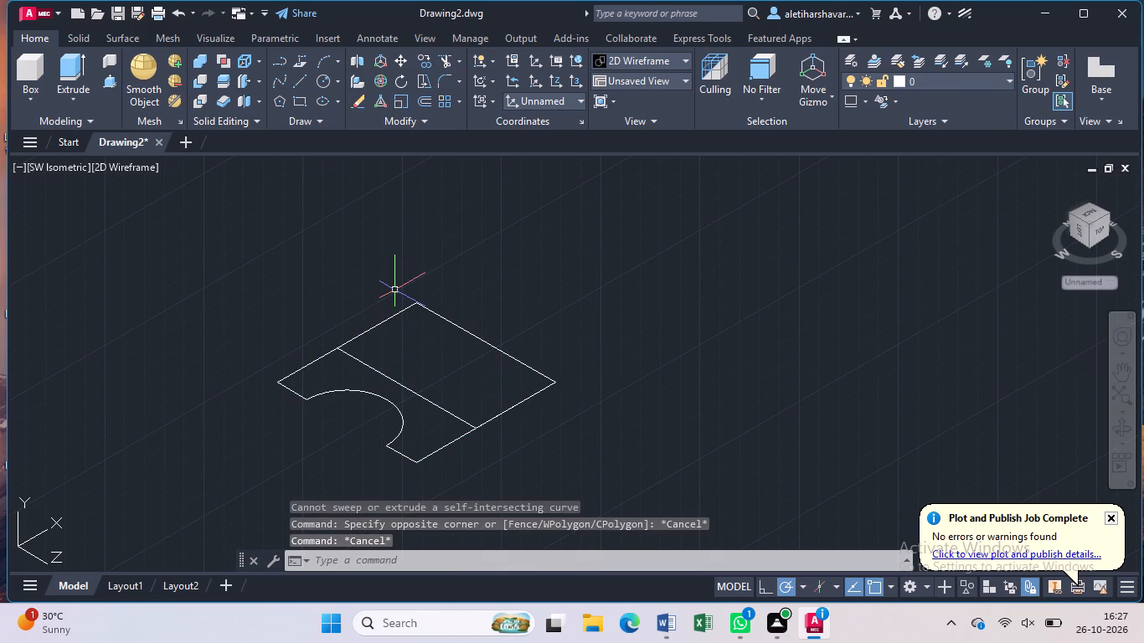
Undo the press-pull, extrude, view and join operations back to the top view with the profile as separate objects.
key(ctrl+z)
key(ctrl+z)
key(z)
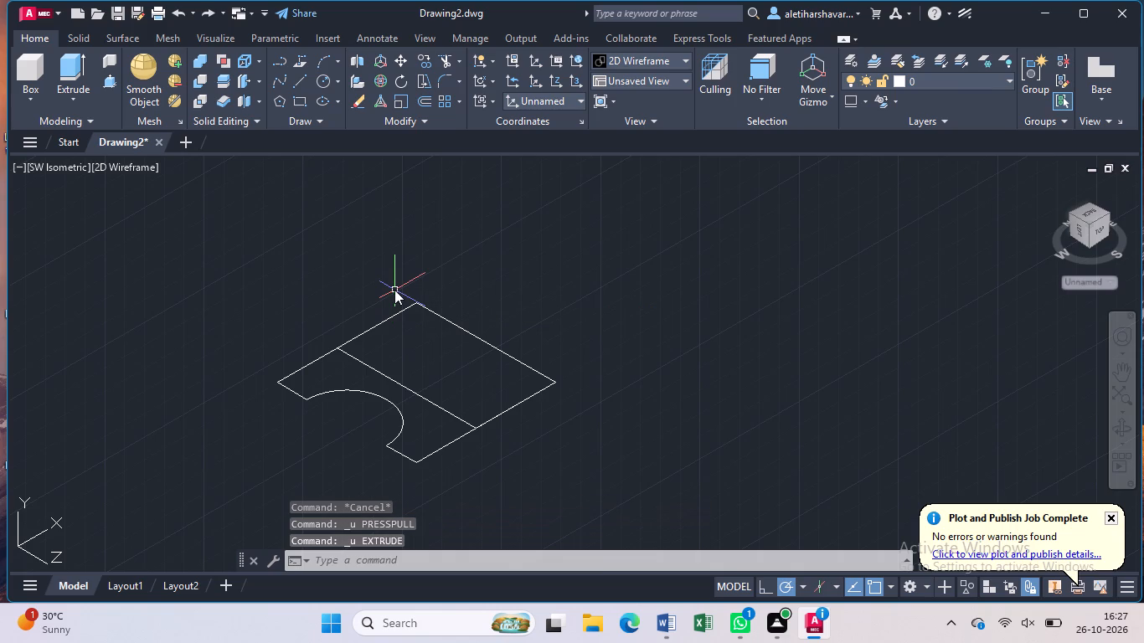
key(ctrl+z)
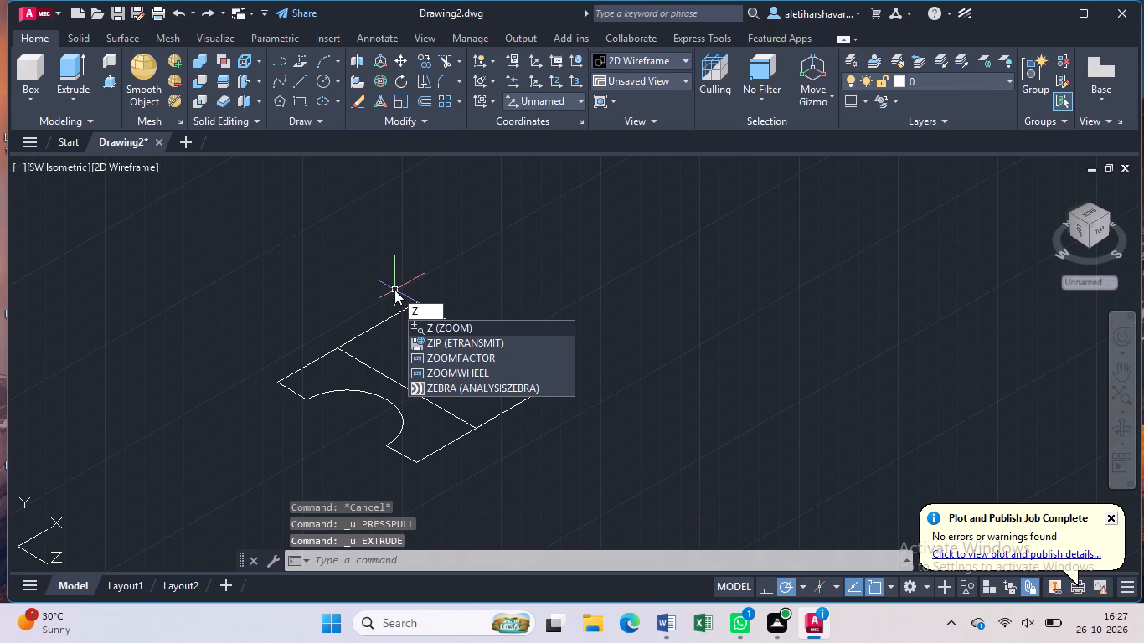
key(Delete)
key(BackSpace)
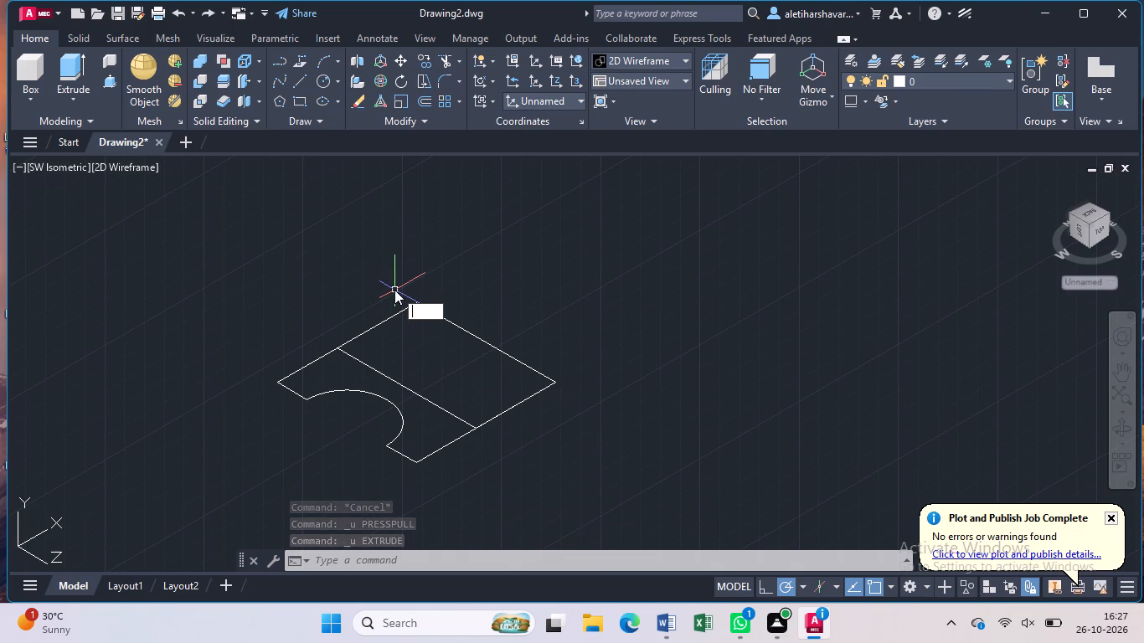
key(ctrl+z)
key(ctrl+z)
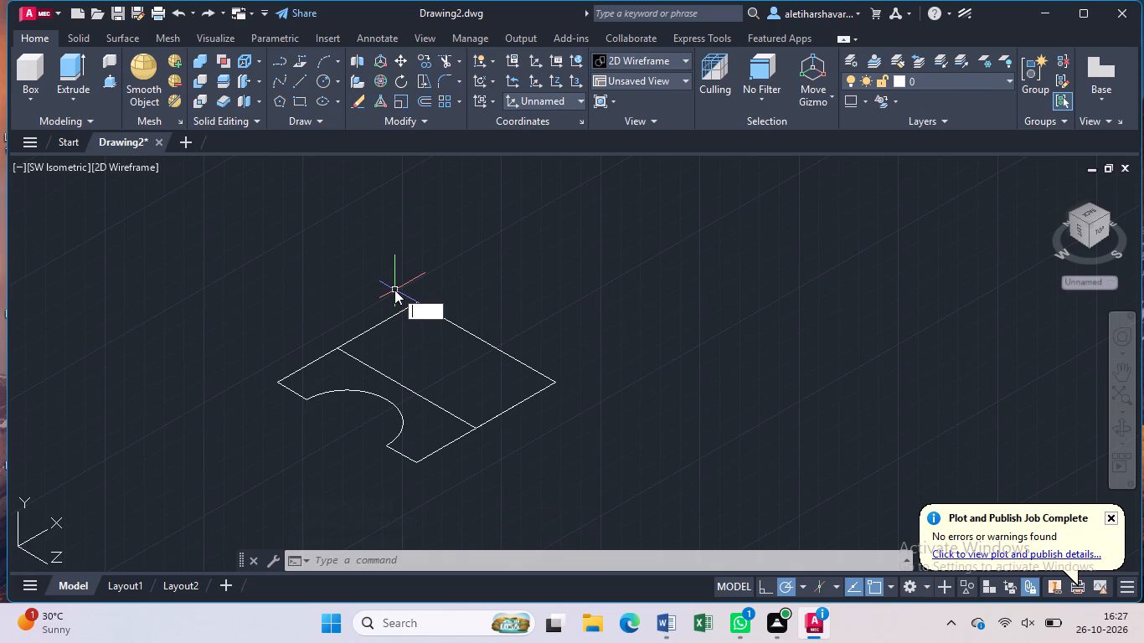
key(Delete)
key(Escape)
key(ctrl+z)
key(ctrl+z)
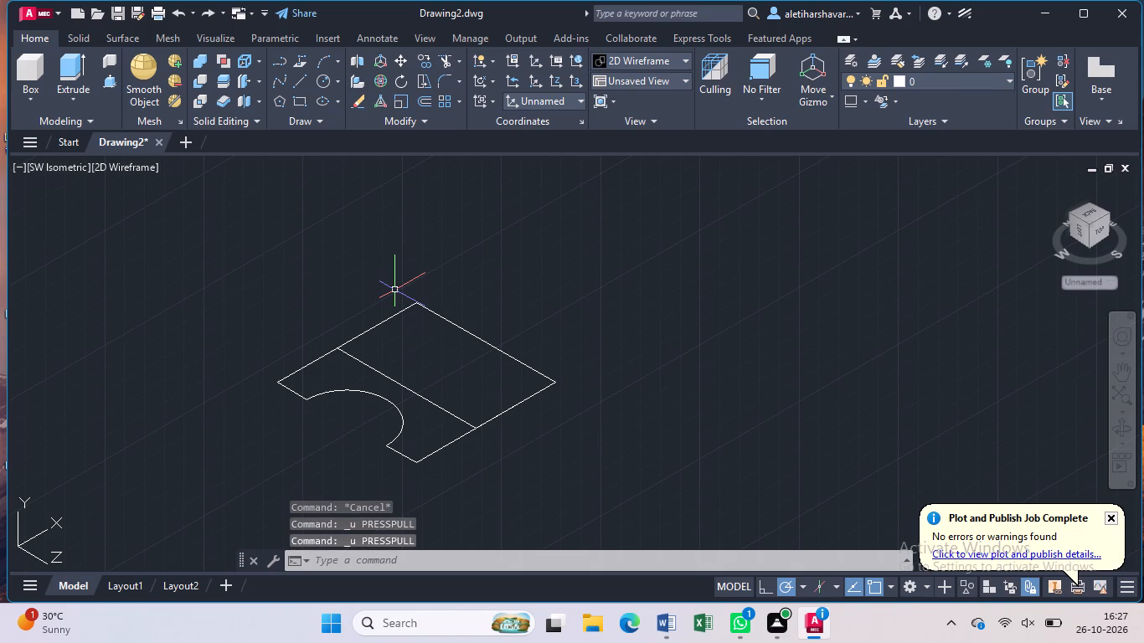
key(ctrl+z)
key(ctrl+z)
key(ctrl+z)
key(ctrl+z)
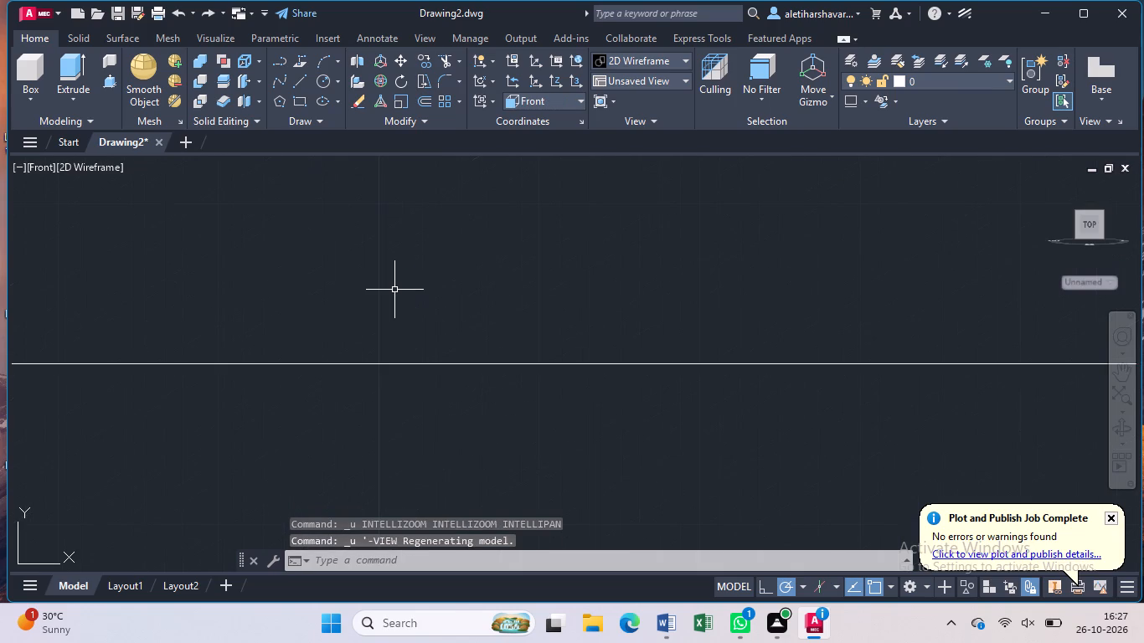
key(ctrl+z)
key(ctrl+z)
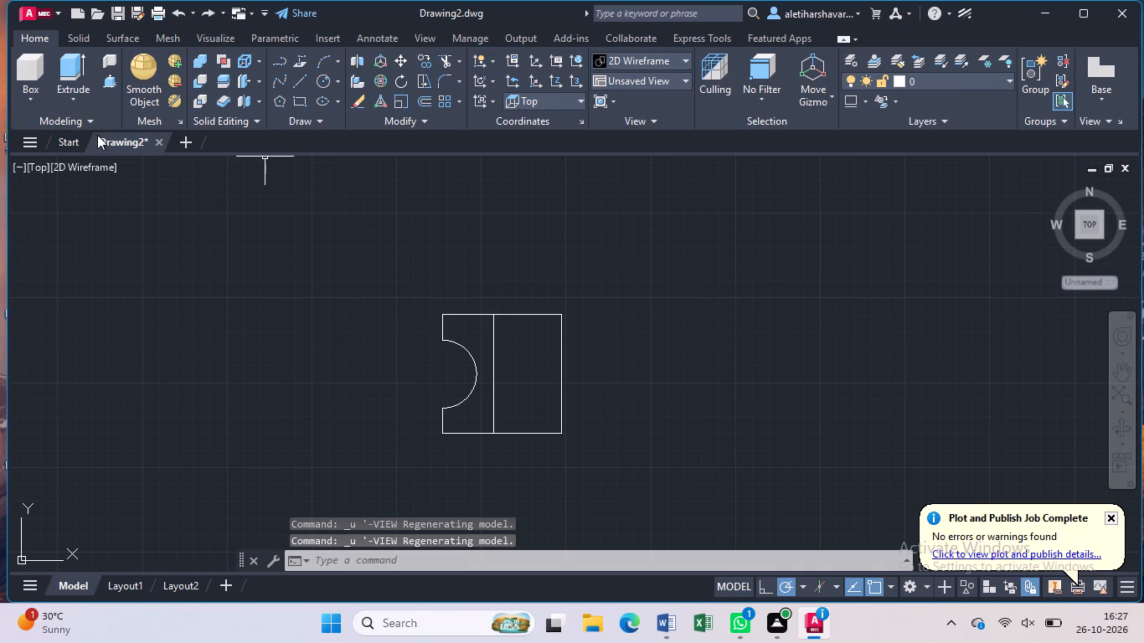
Join all the profile's lines, including the dividing line, and the notch arc into one polyline.
click(613, 291)
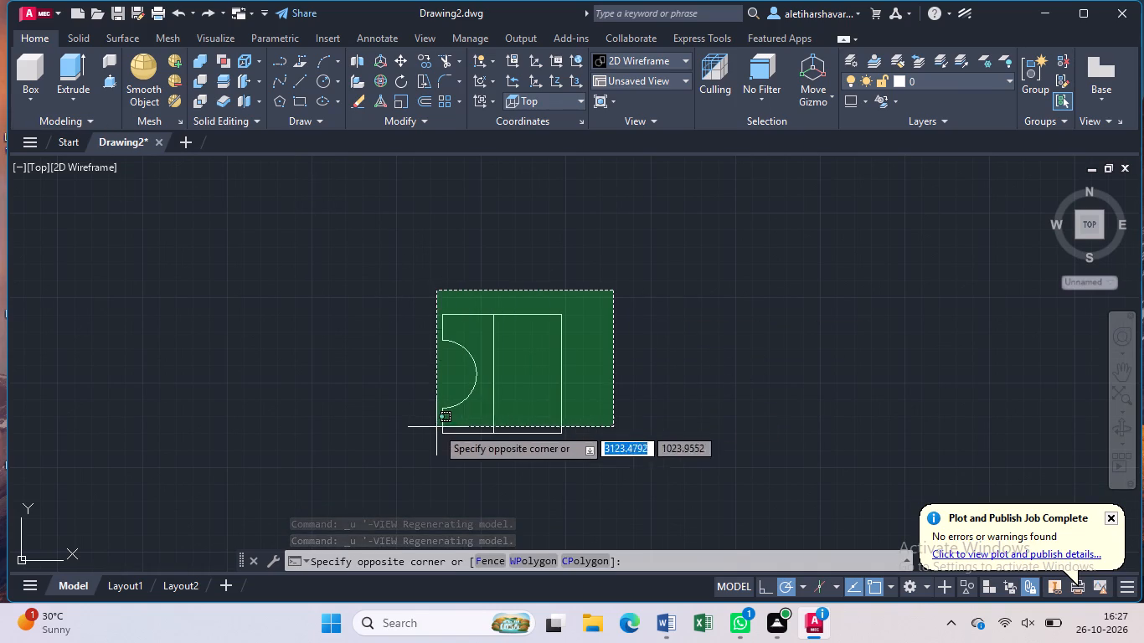
click(428, 465)
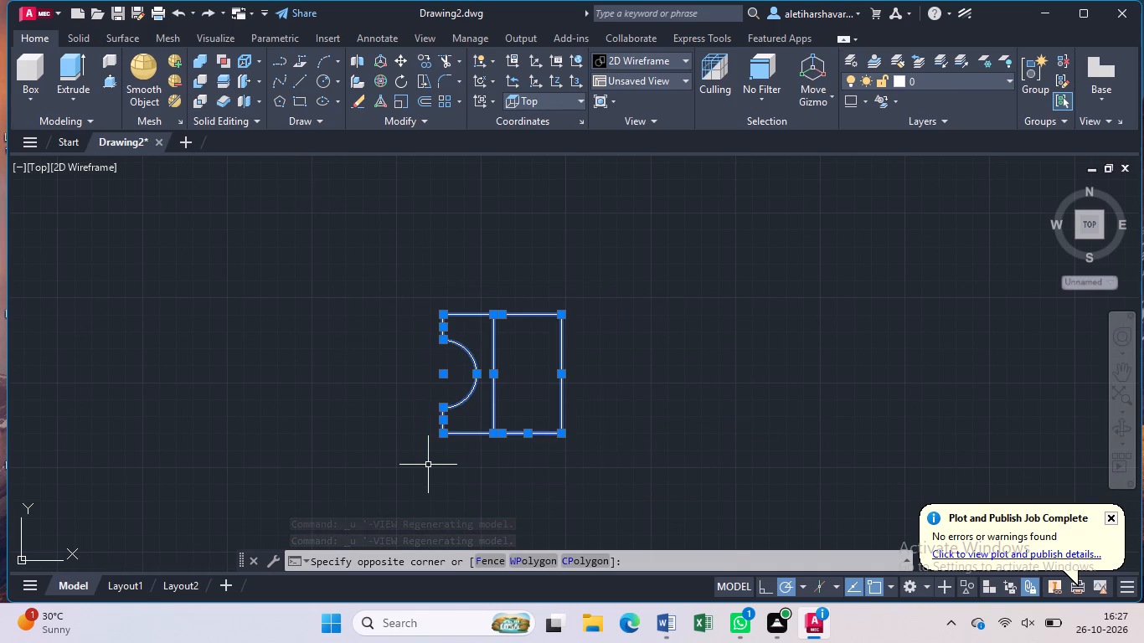
key(j)
key(Return)
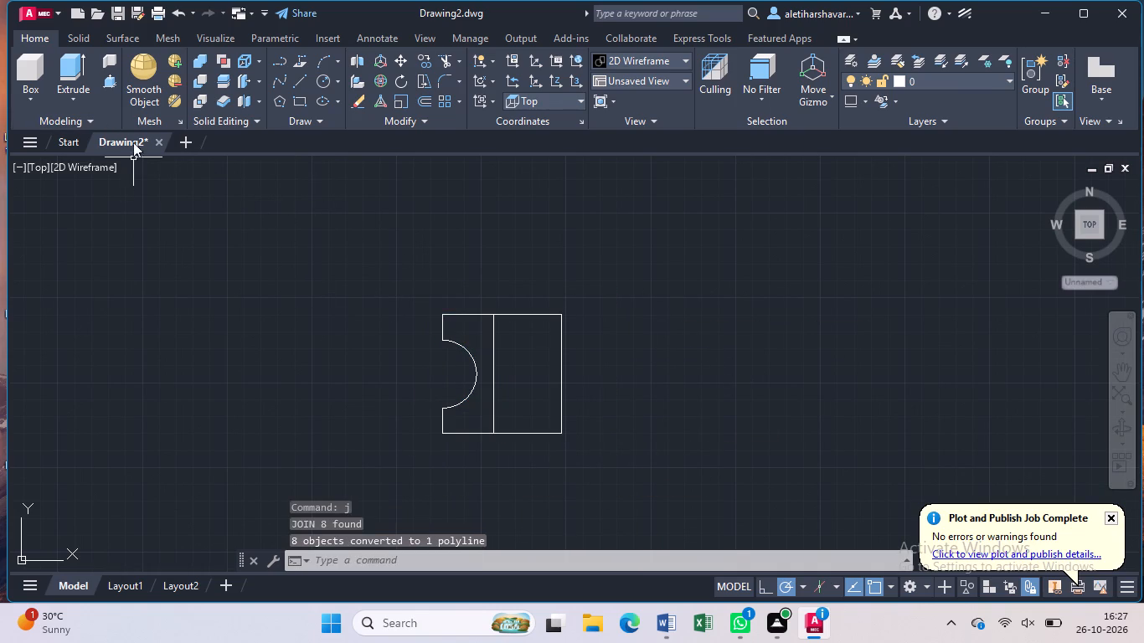
Press-pull the plain rectangular area beyond the dividing line to a height of 20.
click(112, 83)
click(537, 403)
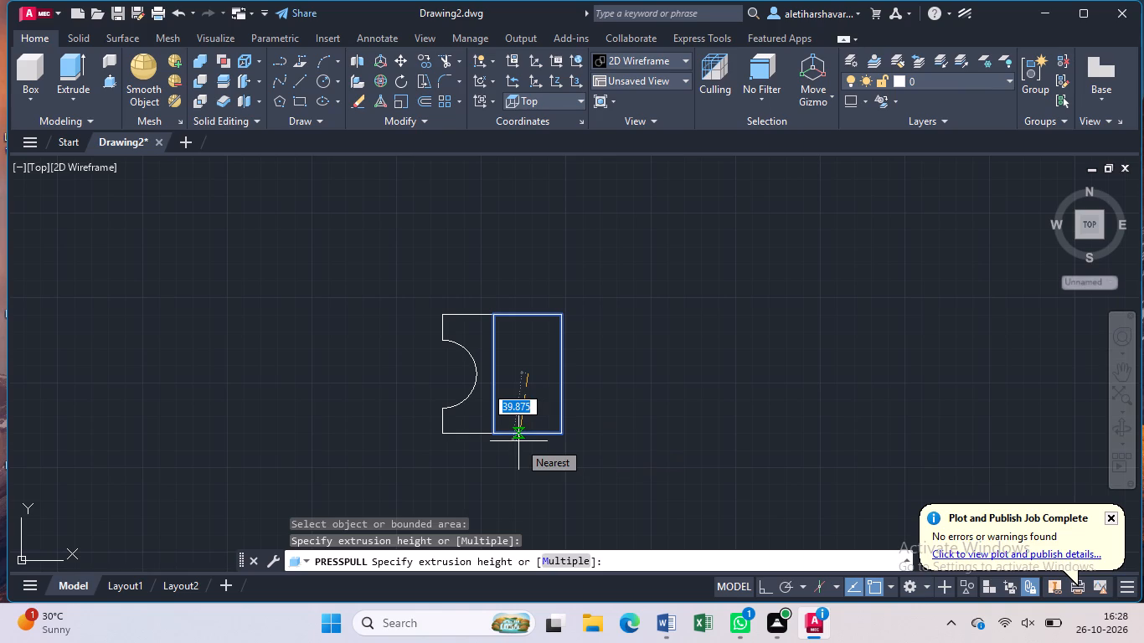
key(2)
key(0)
key(Return)
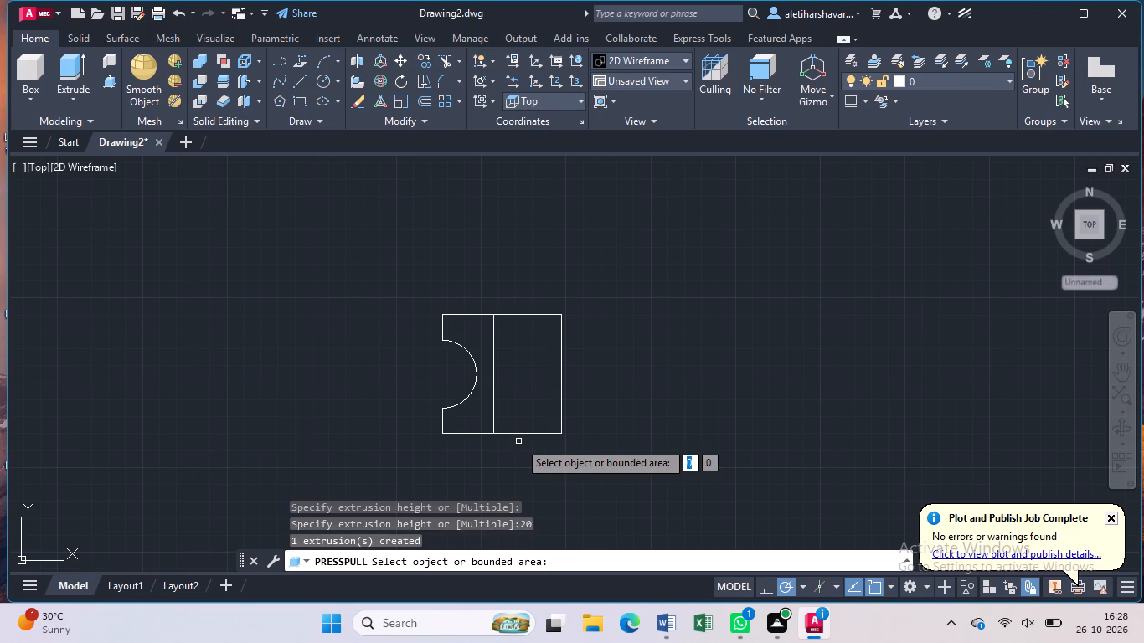
Press-pull the area containing the semicircular notch to a height of 60.
click(472, 426)
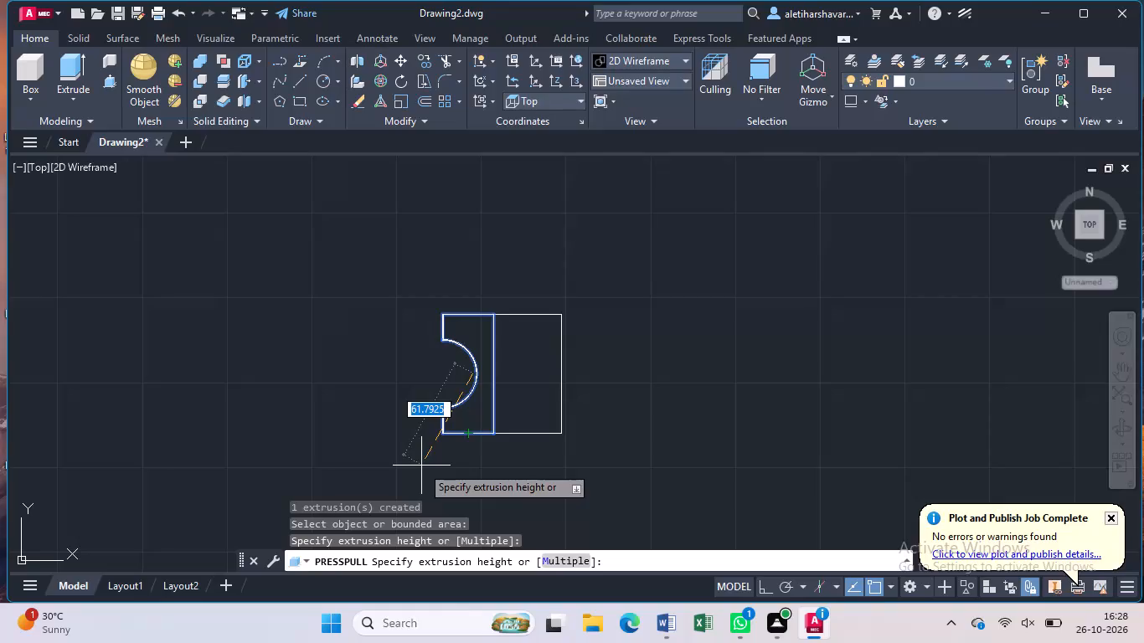
text(60)
key(Return)
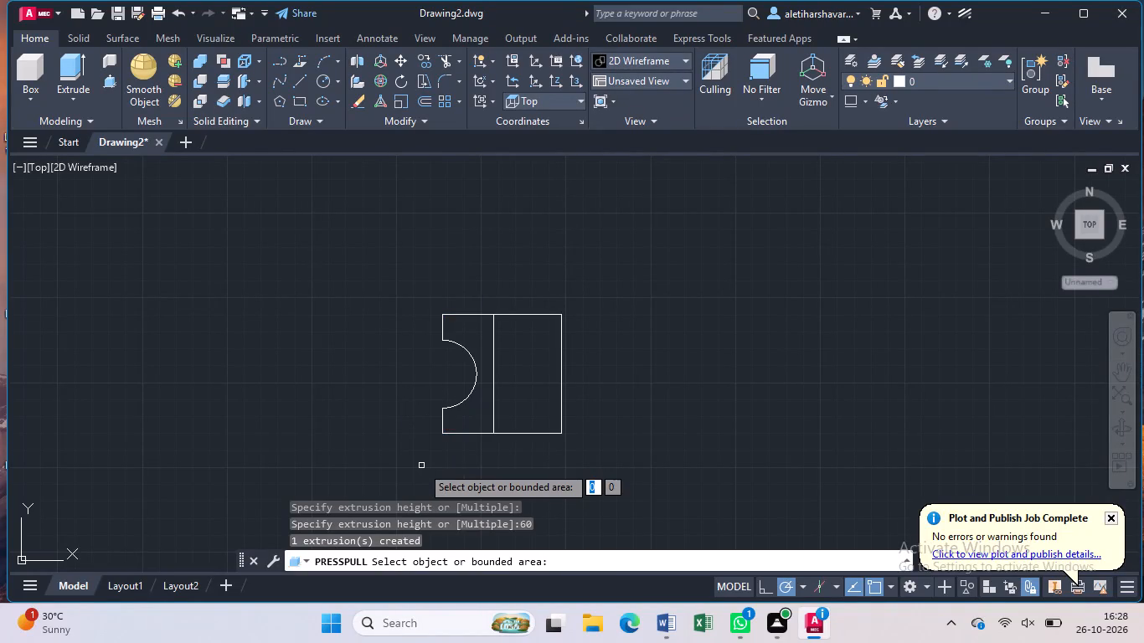
key(Escape)
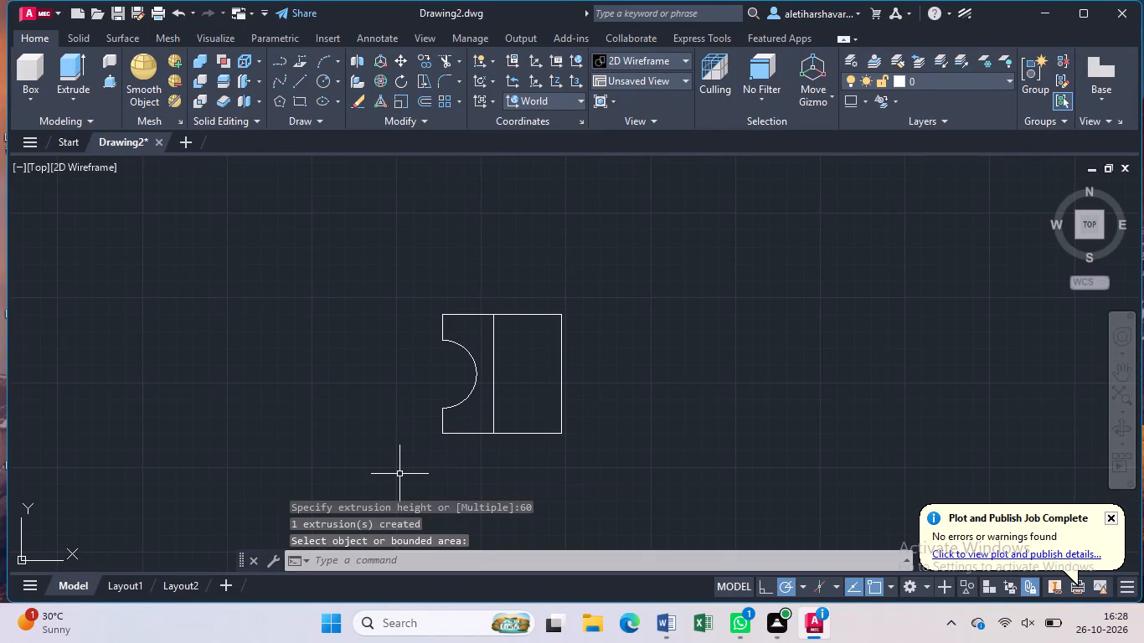
Switch the viewport's visual style to Shaded.
click(90, 167)
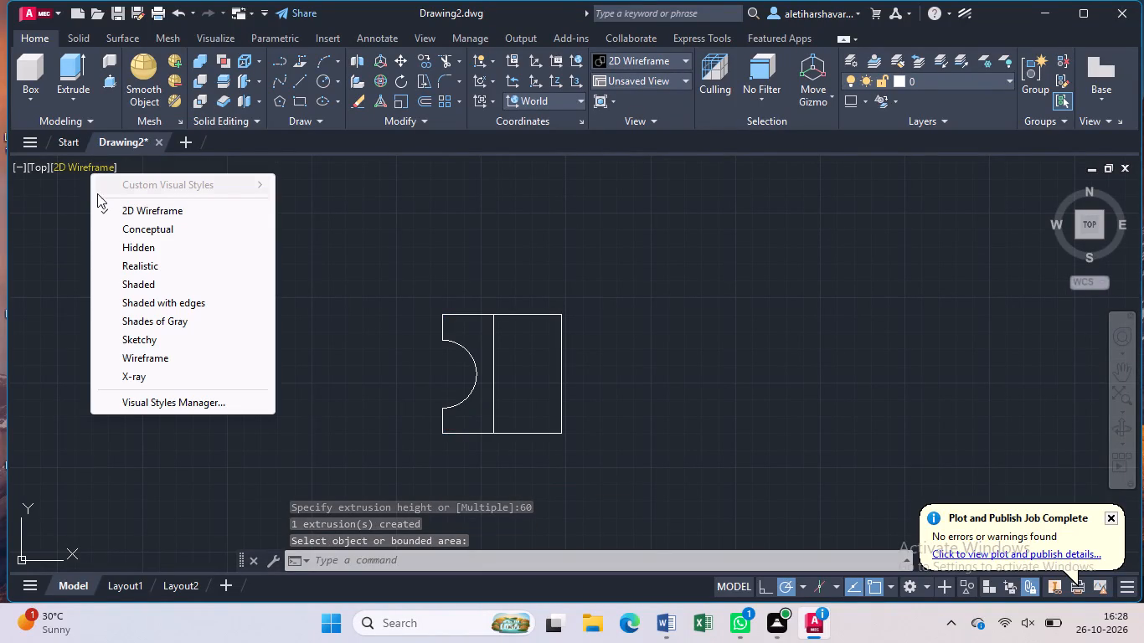
click(142, 286)
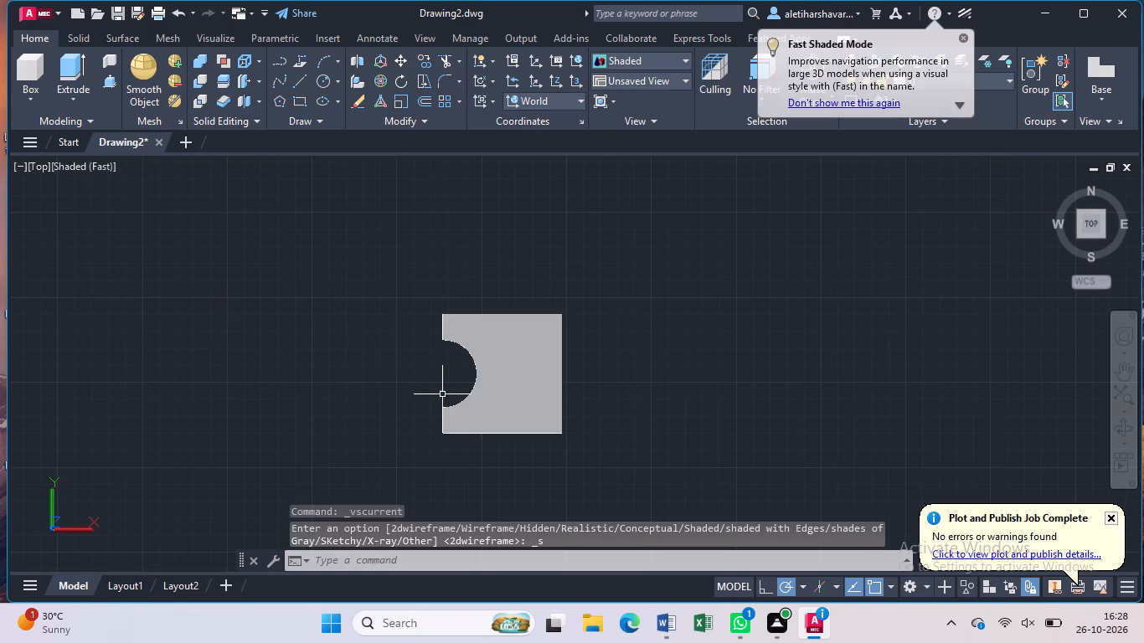
Orbit around the two shaded solids to examine the stepped shape from the front and slightly above.
middle_drag(442, 394, 438, 378)
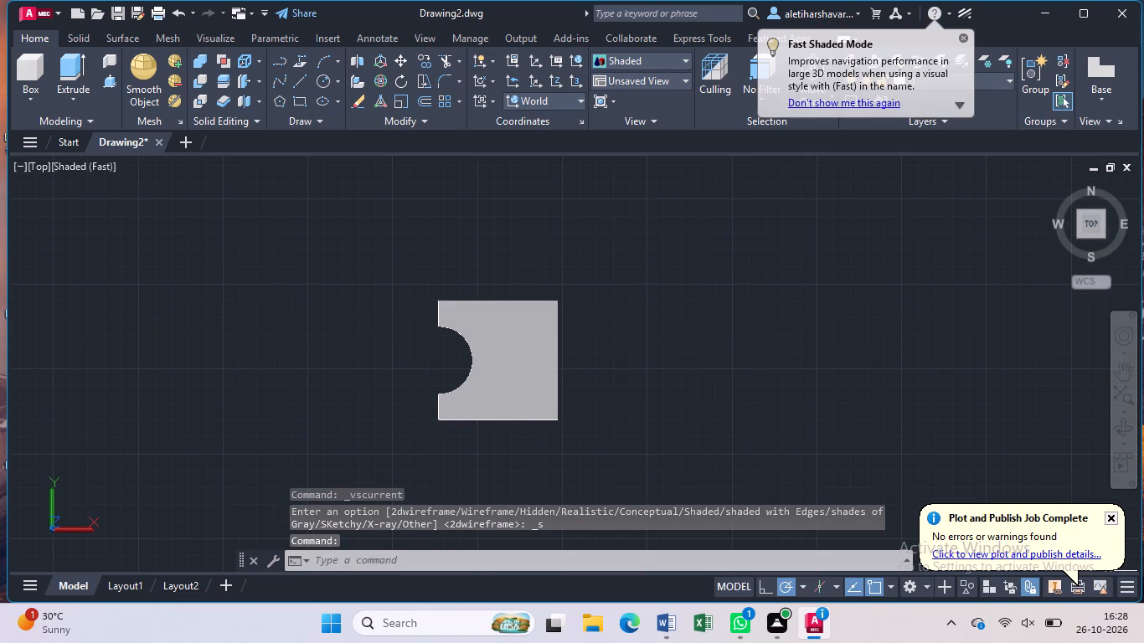
click(1127, 430)
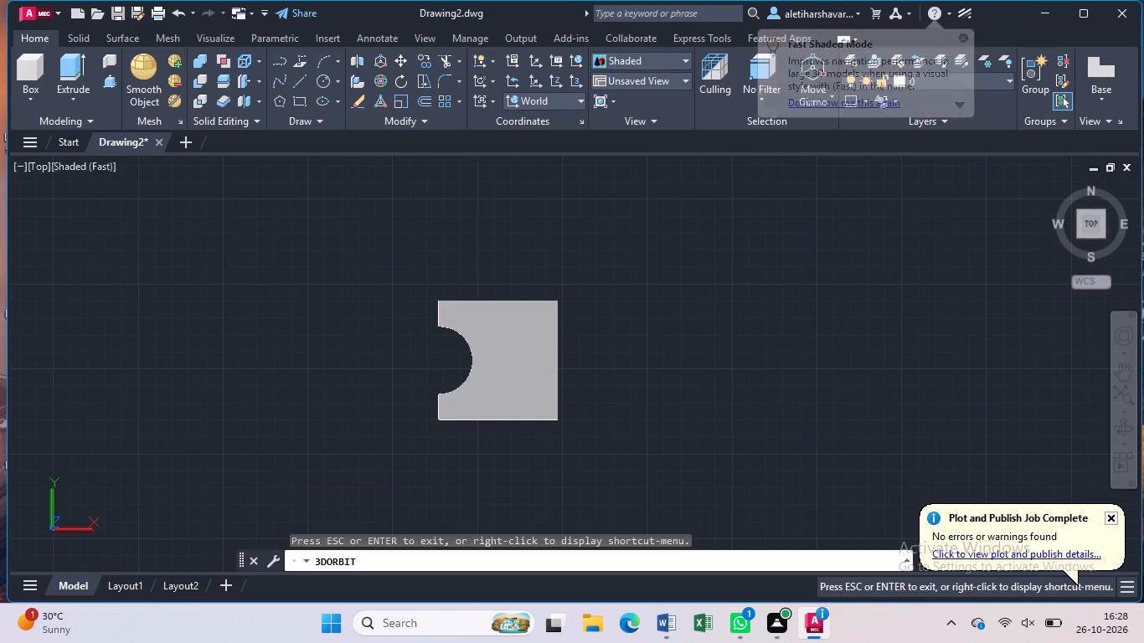
drag(627, 408, 646, 345)
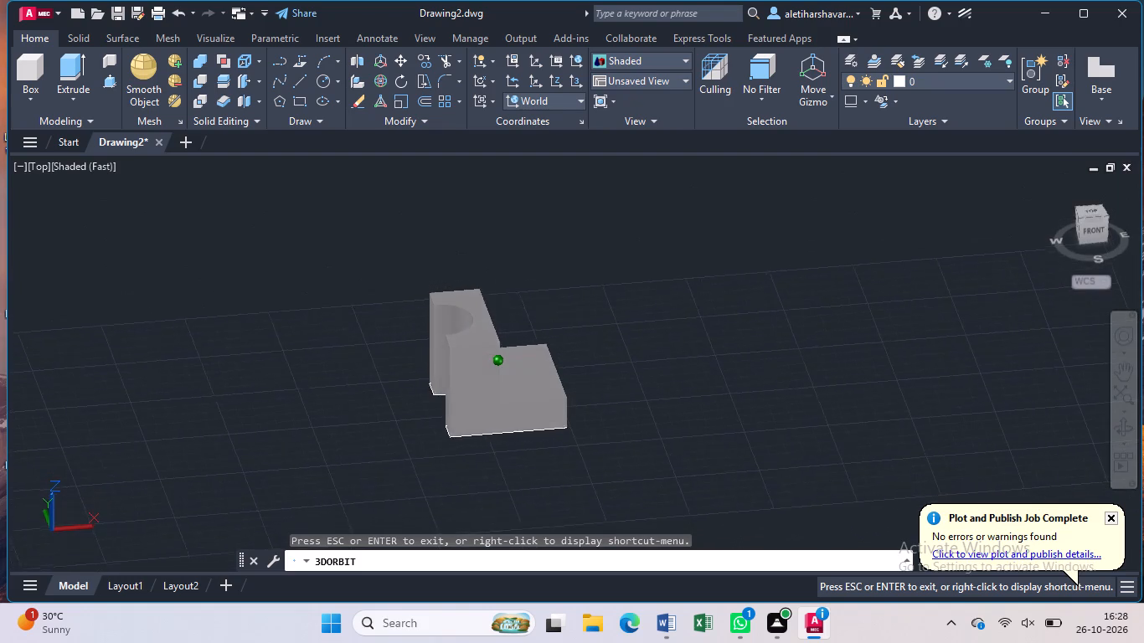
drag(646, 345, 647, 315)
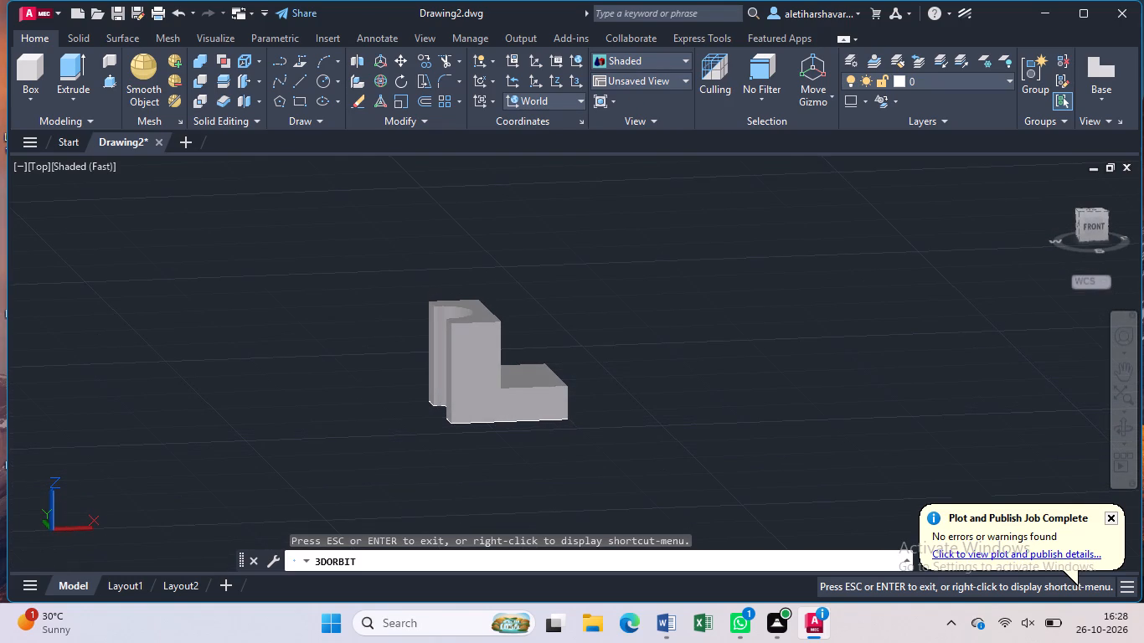
drag(552, 333, 532, 329)
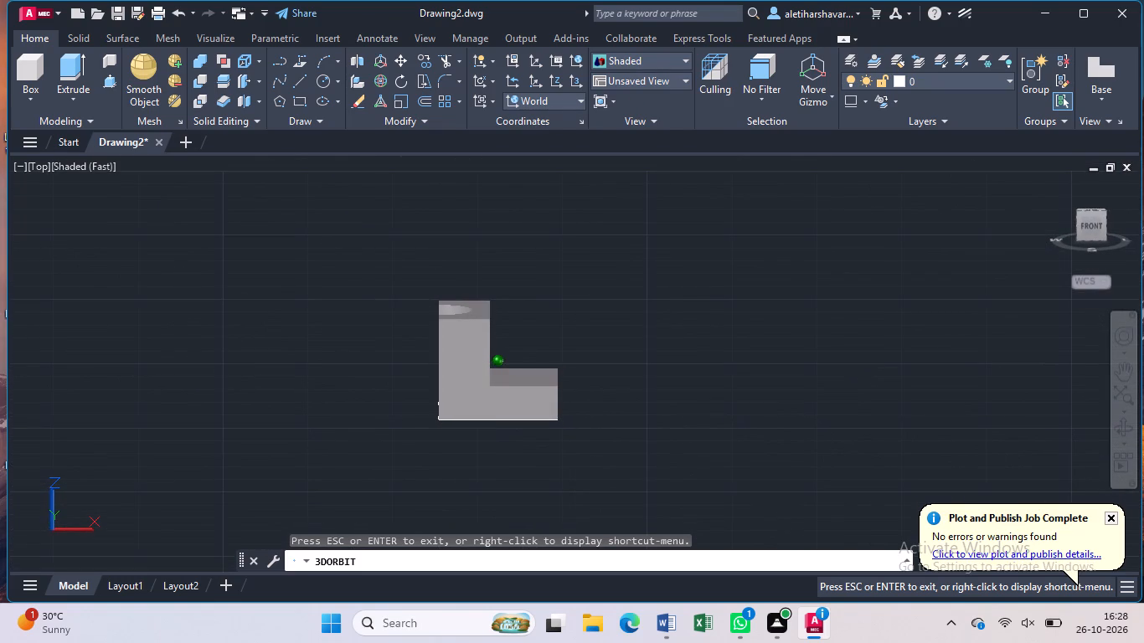
drag(532, 329, 533, 334)
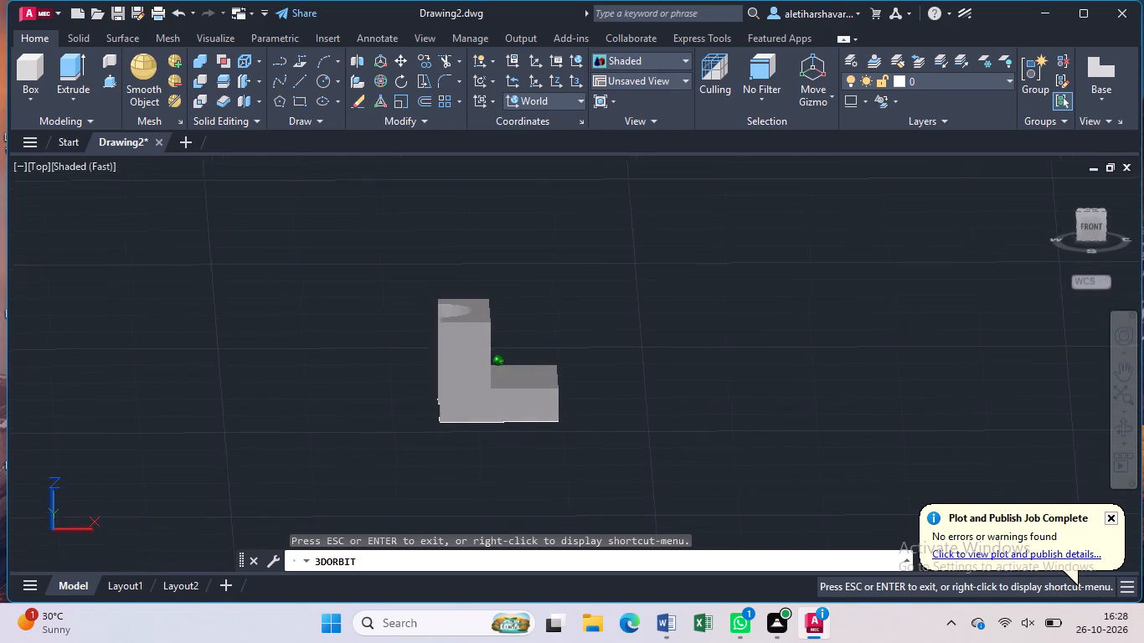
drag(533, 334, 544, 325)
drag(544, 325, 544, 327)
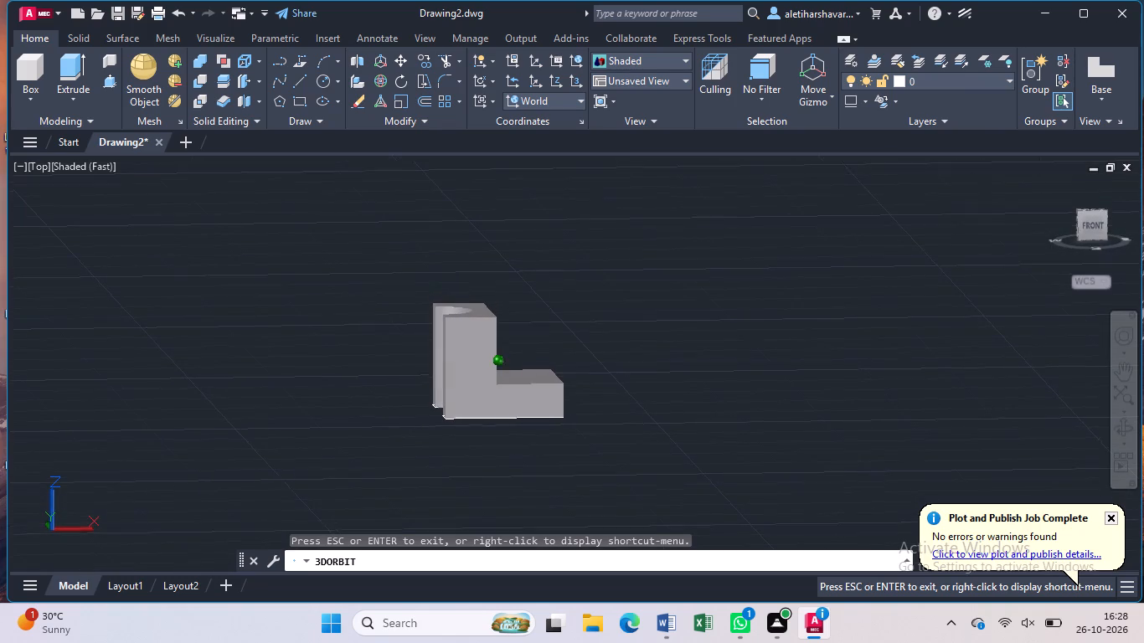
drag(544, 327, 540, 341)
key(Escape)
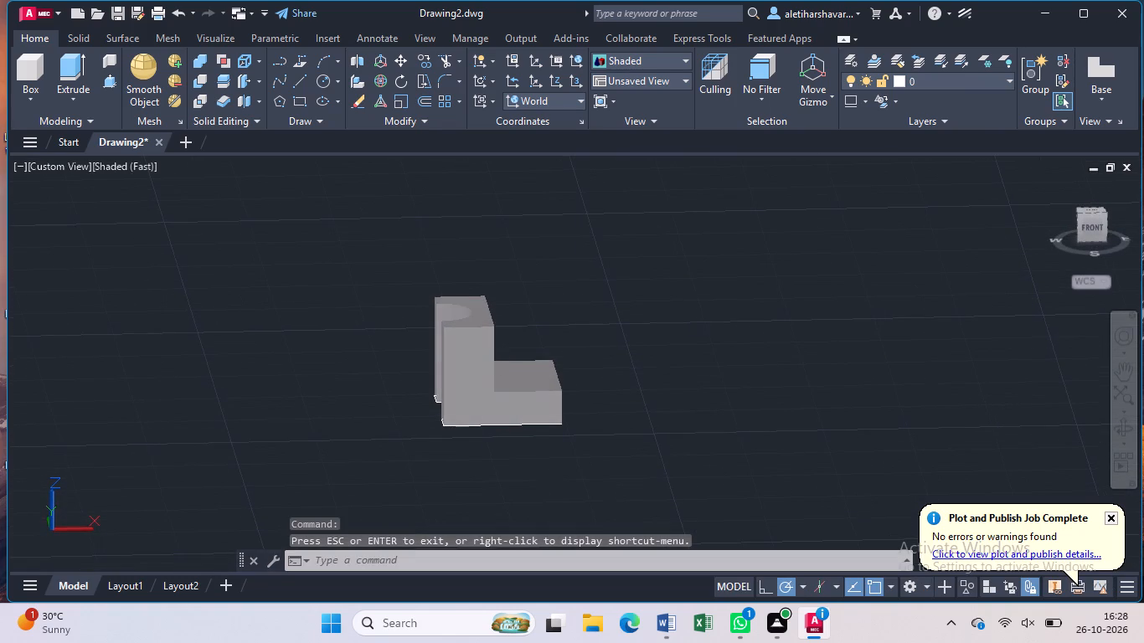
Turn on isometric drafting with the right isoplane.
click(817, 585)
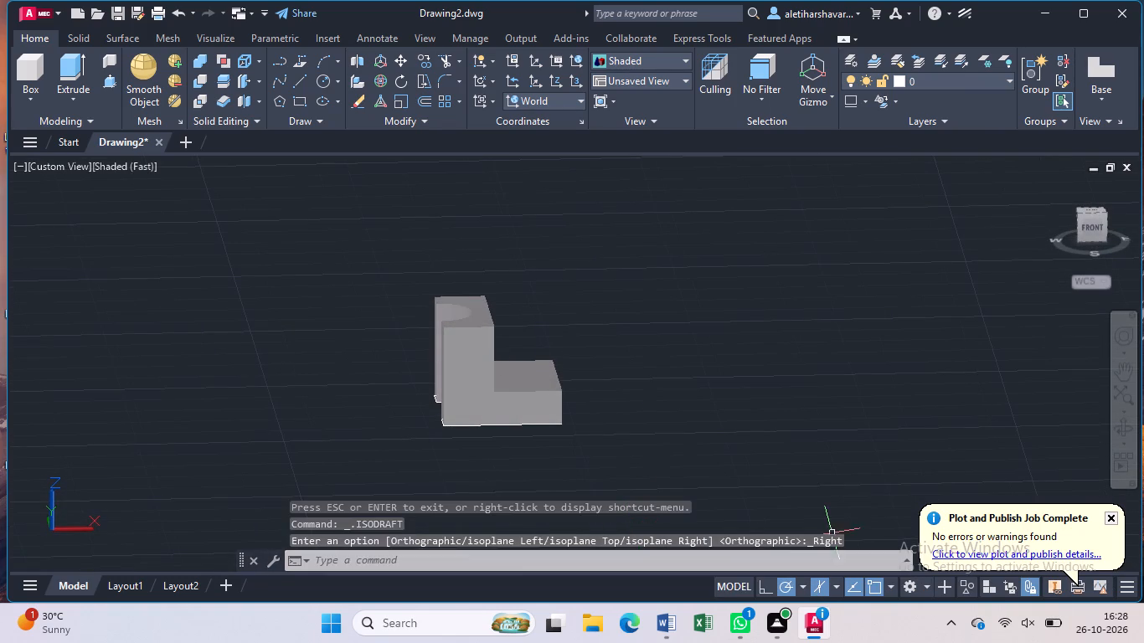
Draw a 40-long line along X from the tall block's front top corner, out over the low block.
key(l)
key(Return)
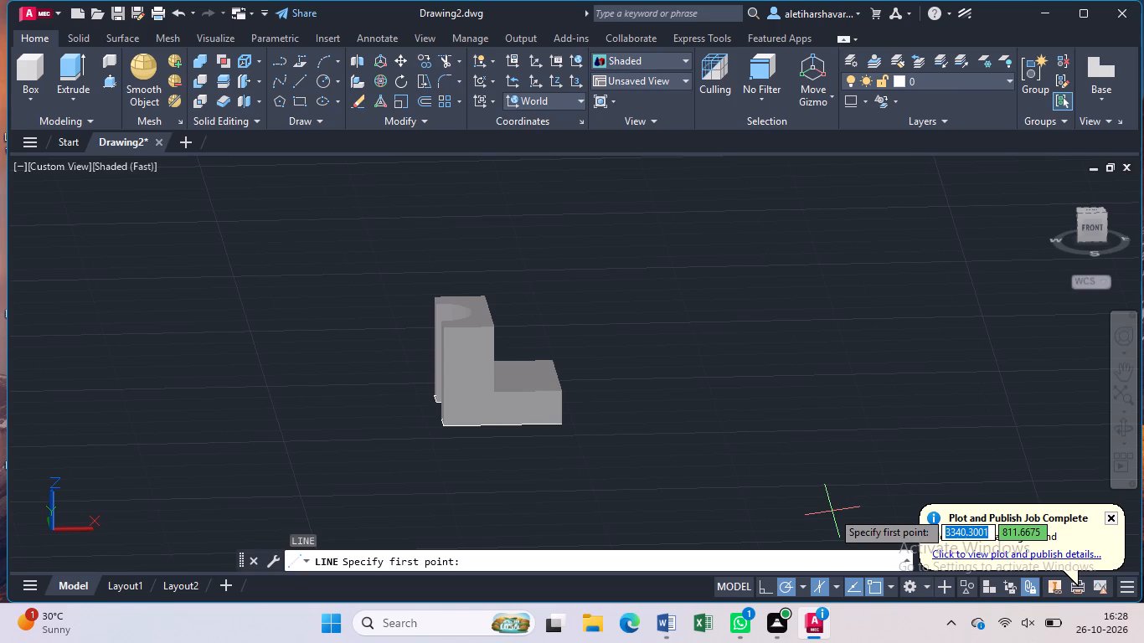
click(494, 326)
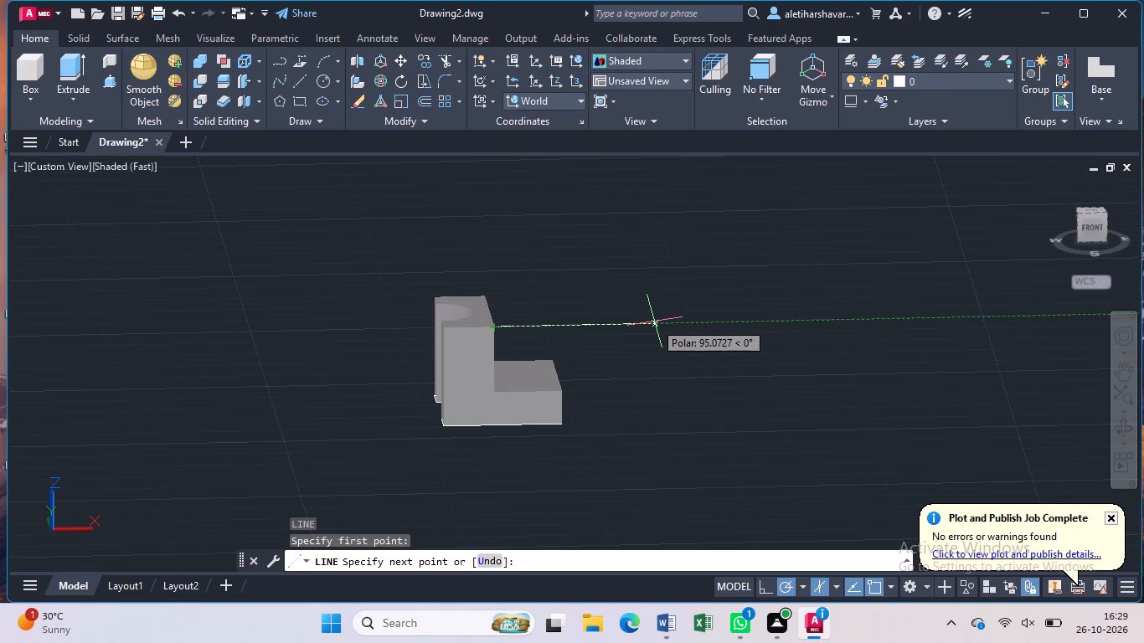
key(4)
key(0)
key(Return)
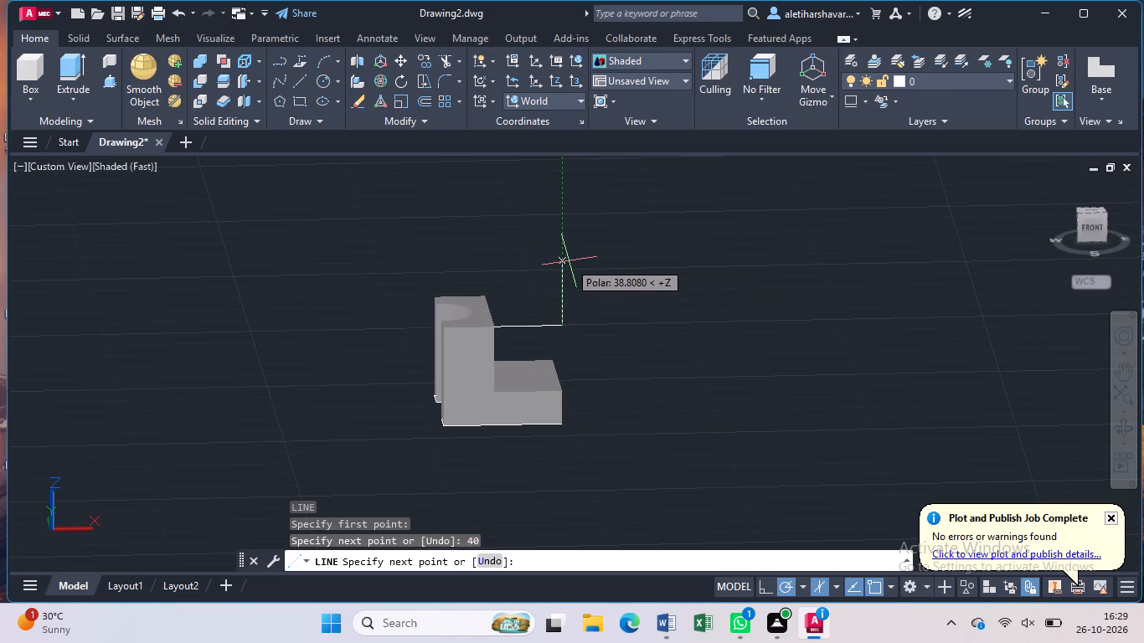
key(Escape)
Draw a 40-long line along X from the tall block's back top corner and connect its end to the front line's end.
key(l)
key(Return)
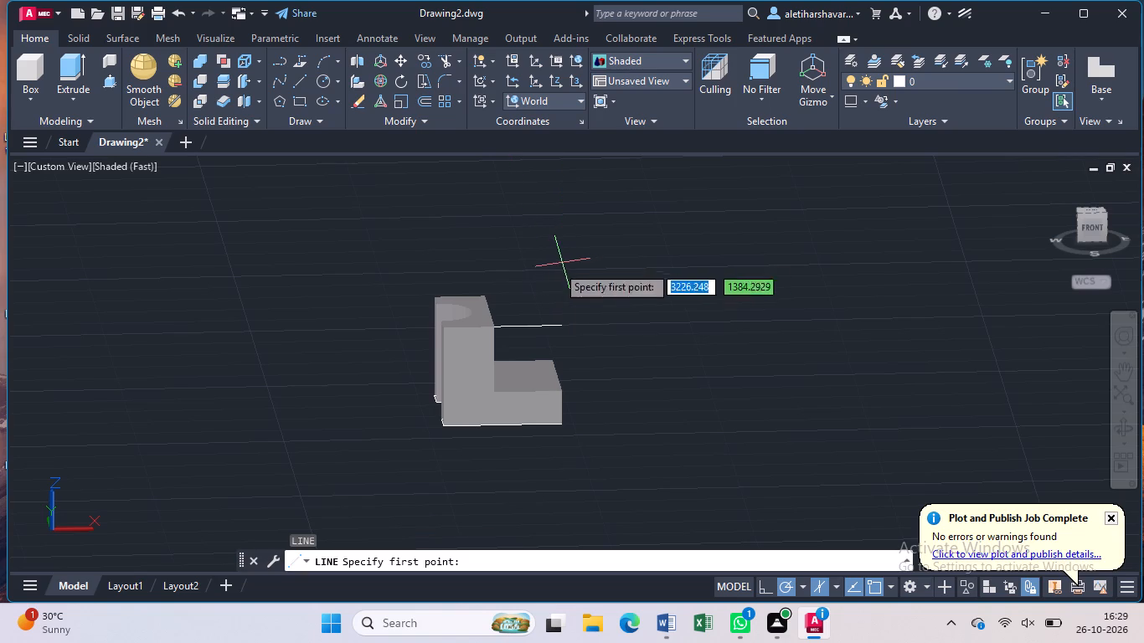
click(487, 296)
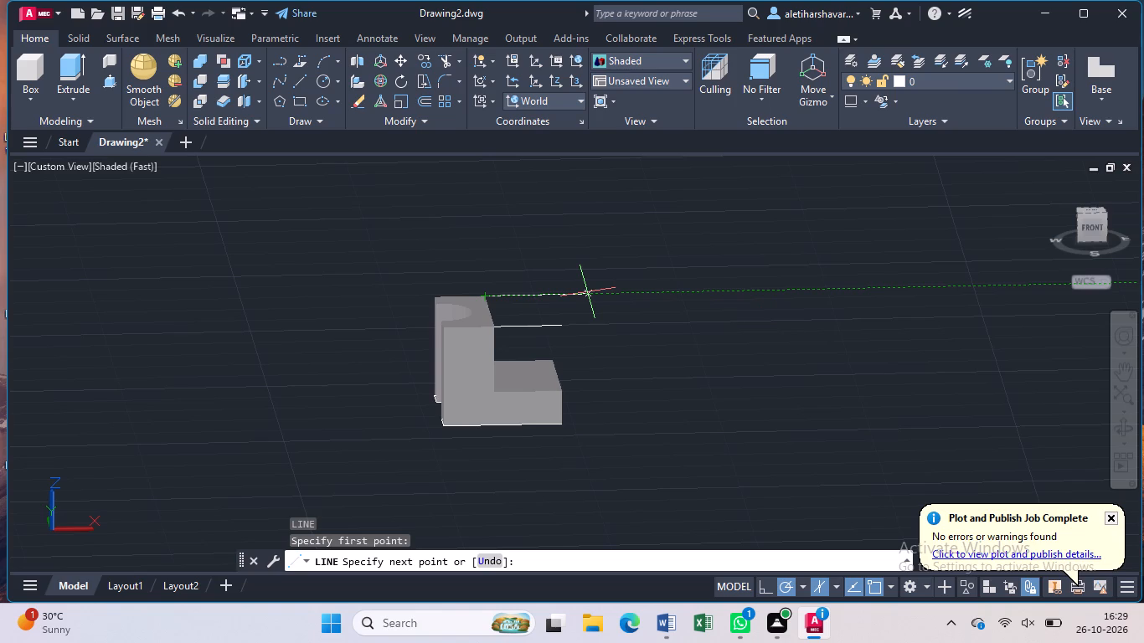
text(40)
key(Return)
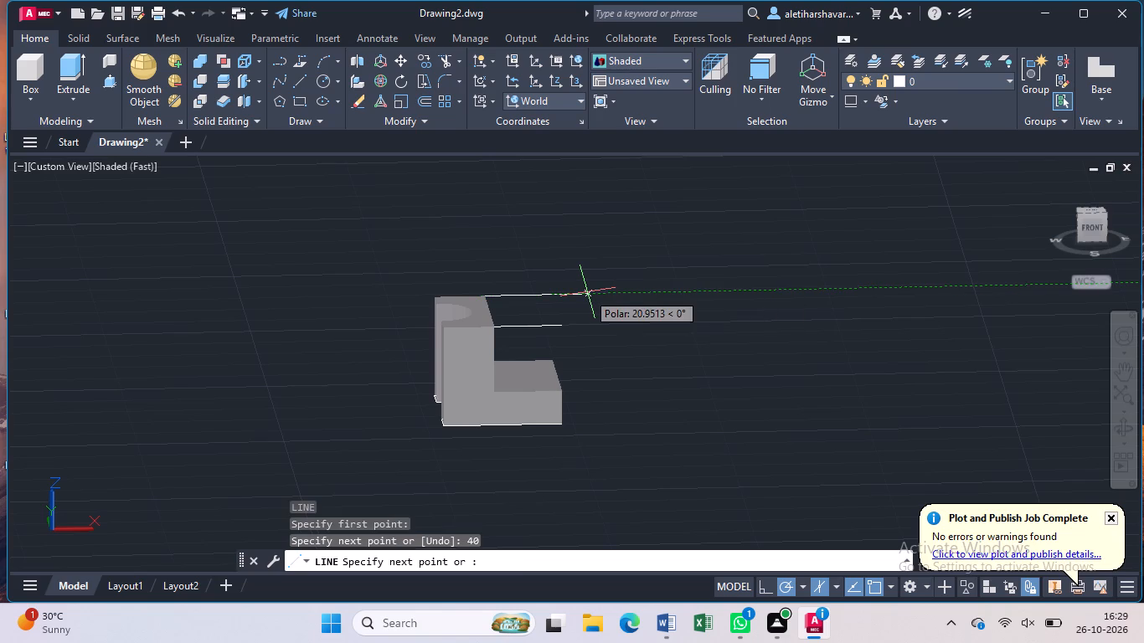
click(565, 328)
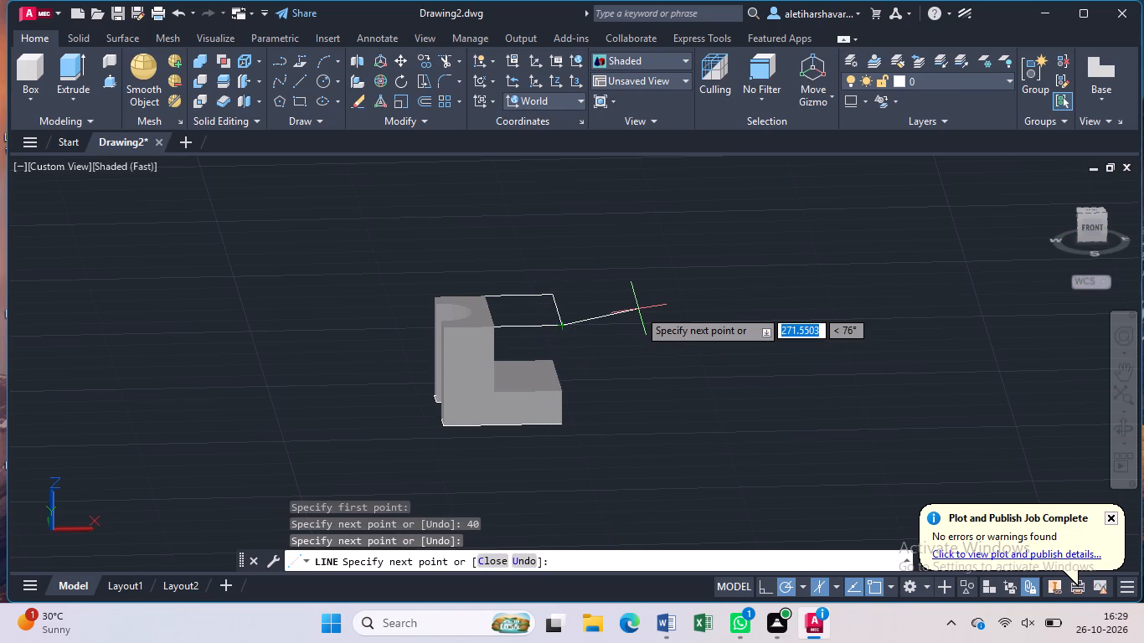
key(Escape)
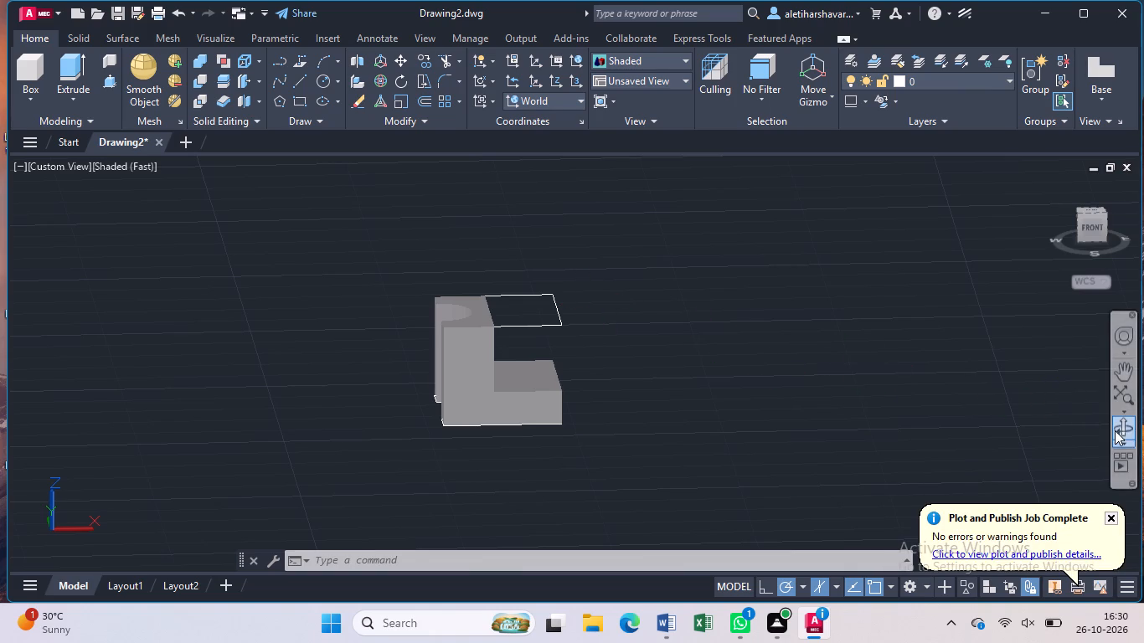
Delete the three lines of the 40 by 70 outline that extend from the tall block's top over the low block.
click(1126, 429)
drag(607, 313, 601, 368)
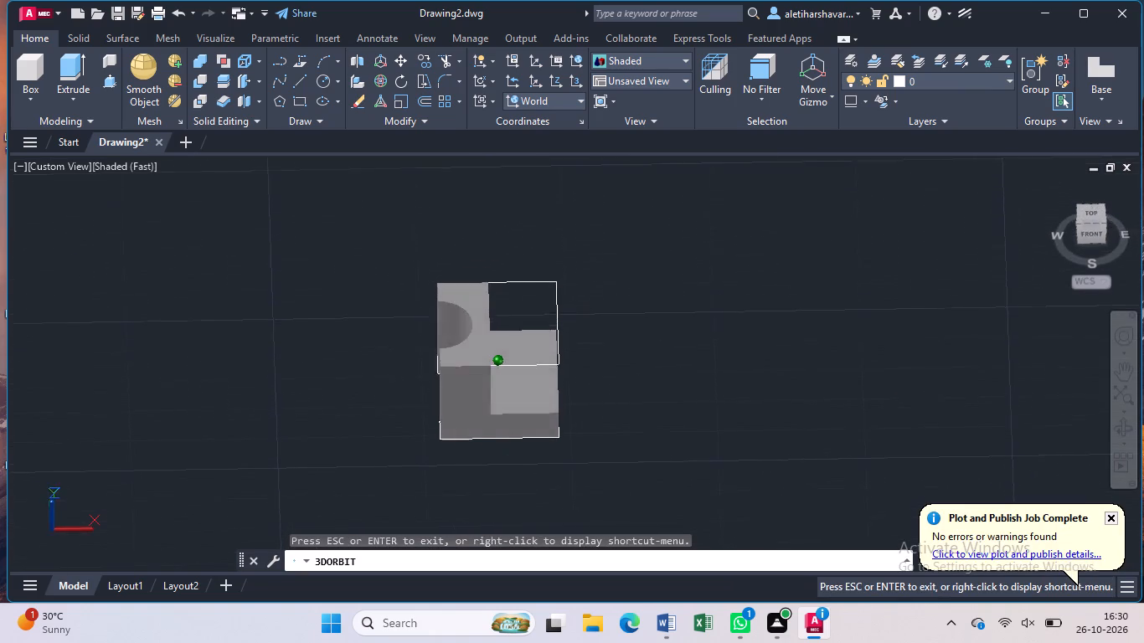
drag(601, 368, 617, 349)
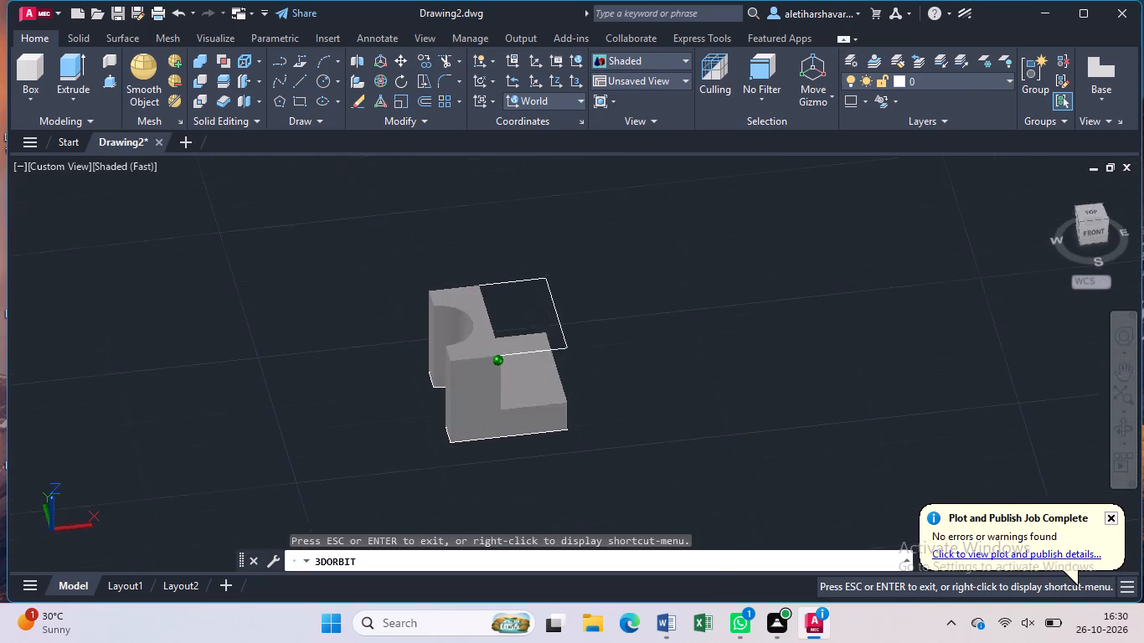
drag(617, 349, 617, 332)
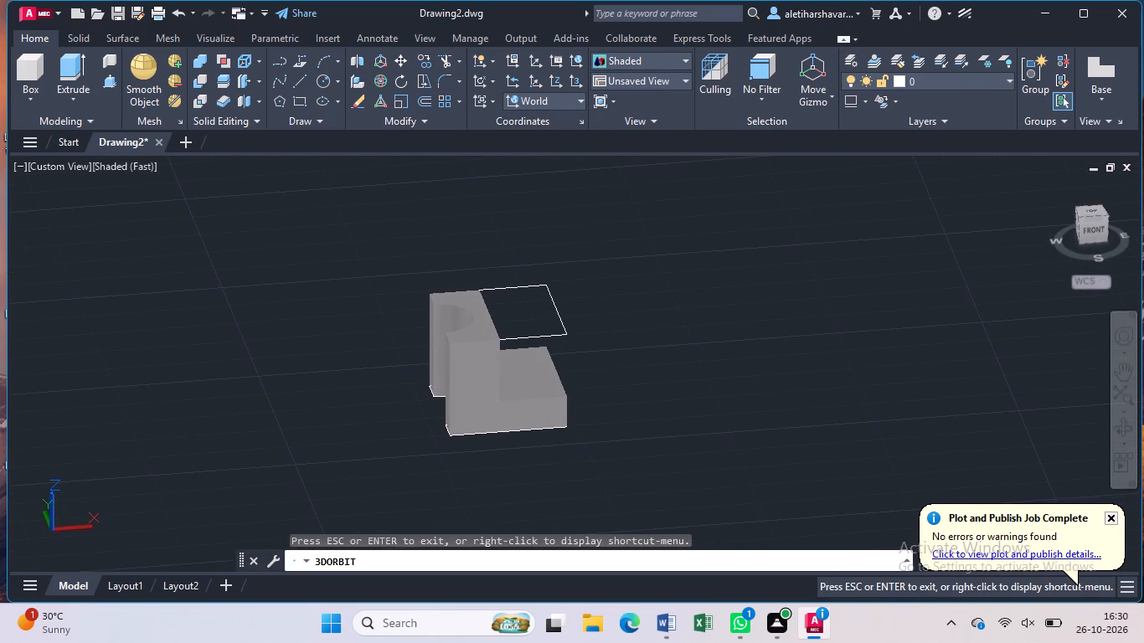
click(556, 303)
key(Escape)
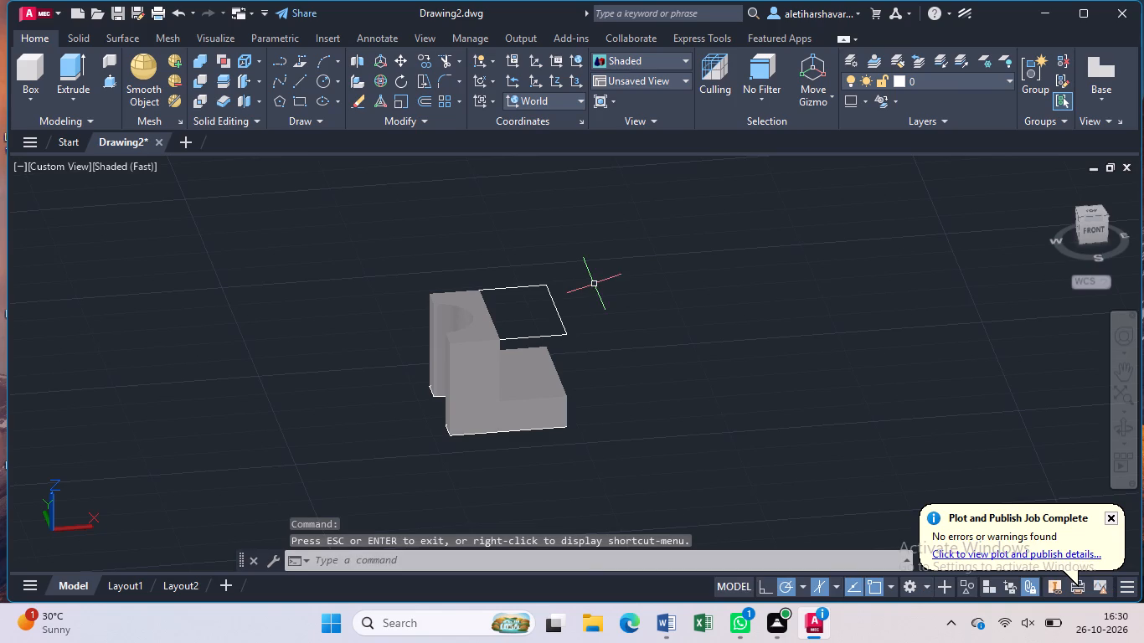
click(527, 285)
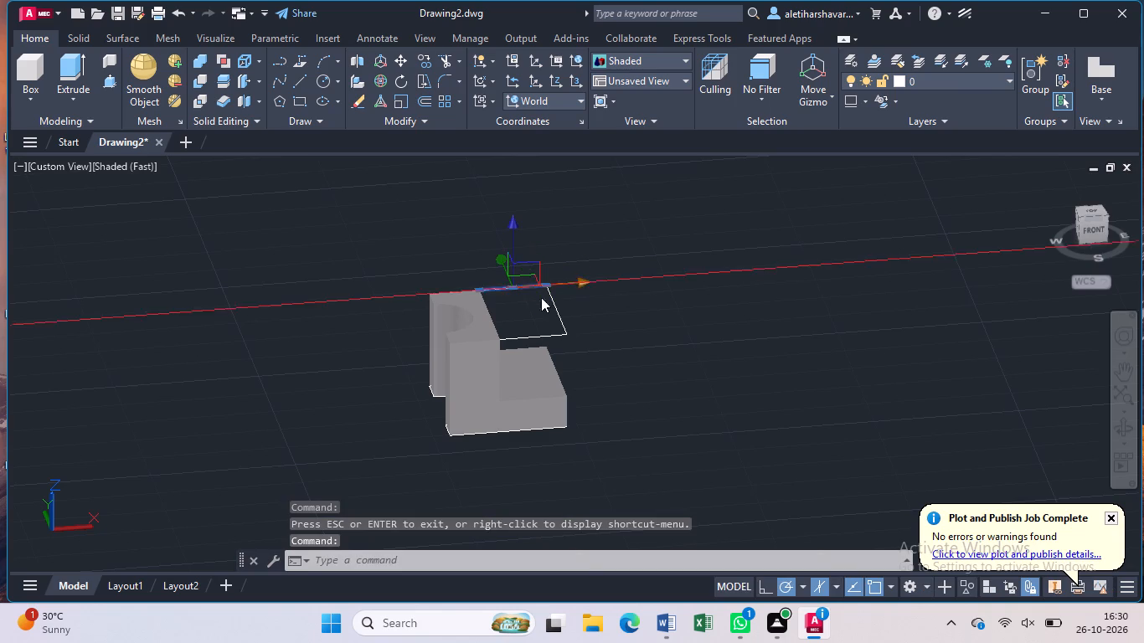
click(560, 310)
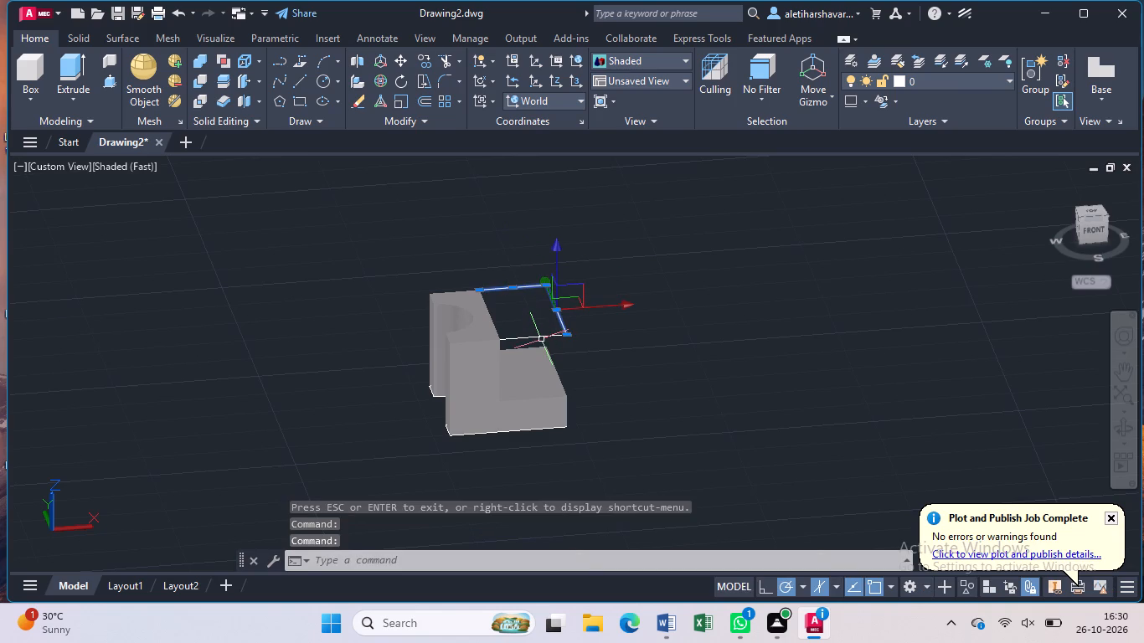
click(543, 337)
key(Delete)
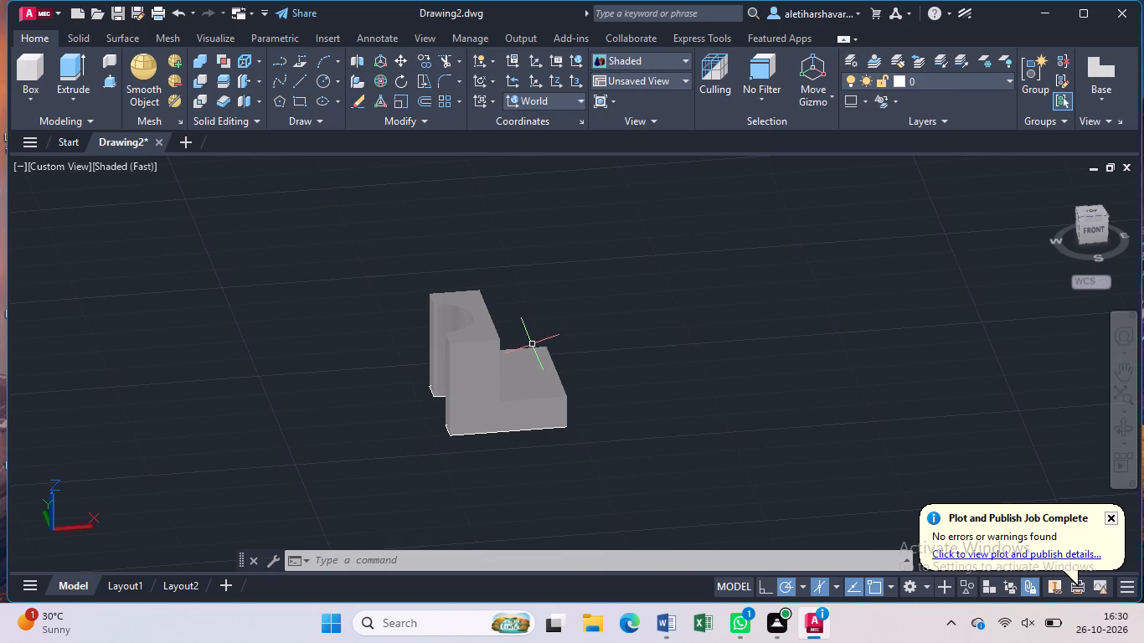
Orbit around the stepped solids to examine them from above, from the right side and from the back.
scroll(533, 344, up, 2)
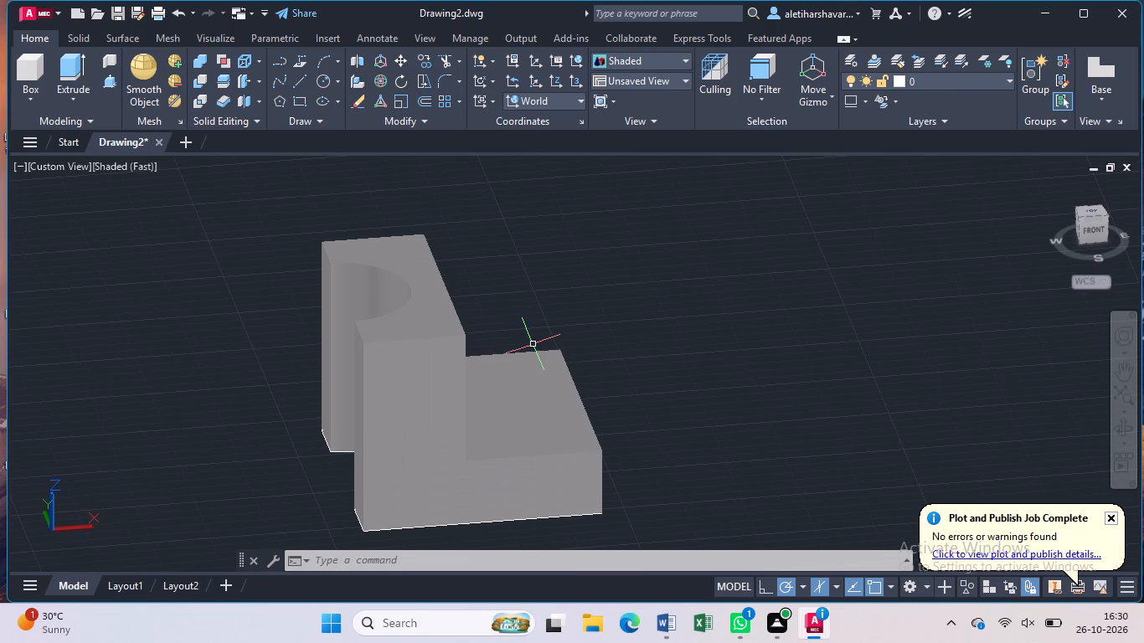
middle_click(533, 344)
click(533, 344)
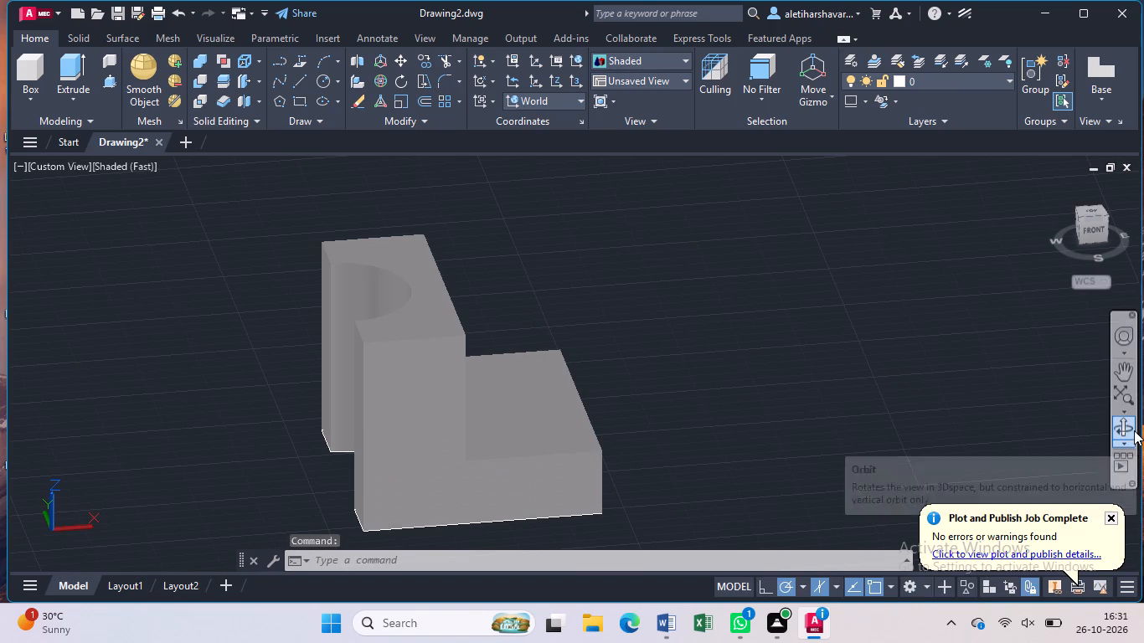
click(1134, 428)
drag(655, 329, 661, 372)
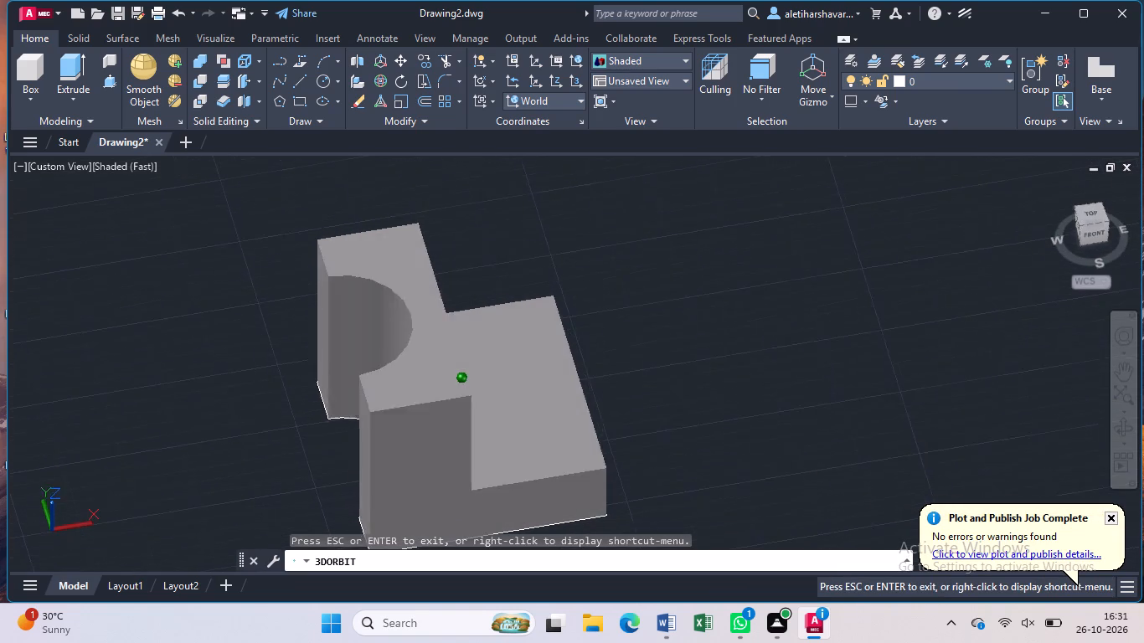
drag(661, 372, 604, 466)
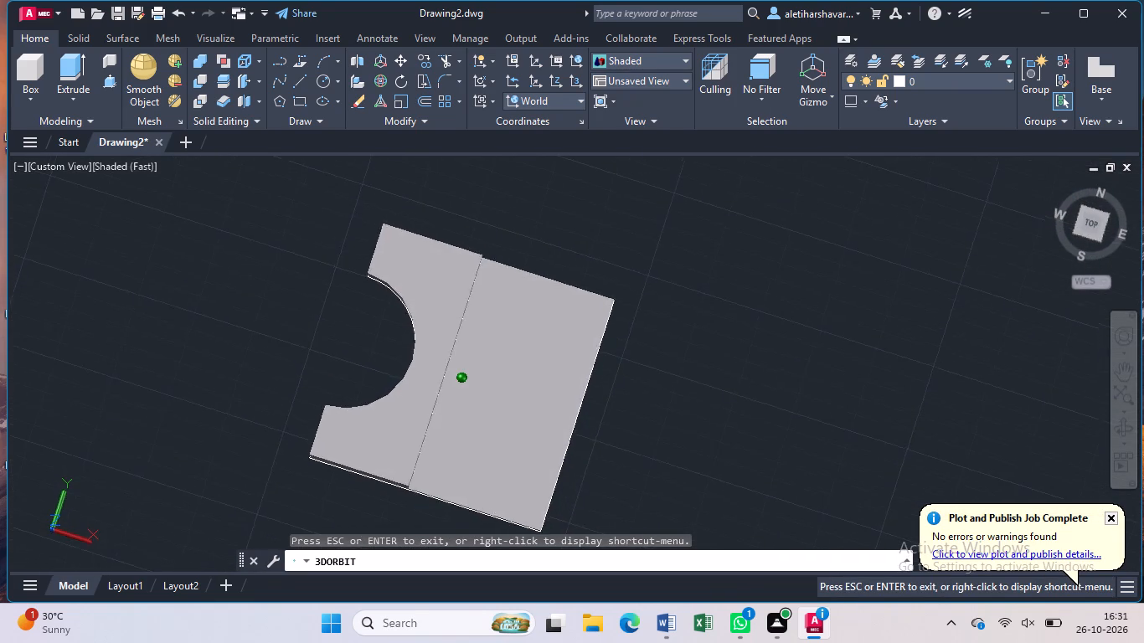
drag(604, 466, 484, 297)
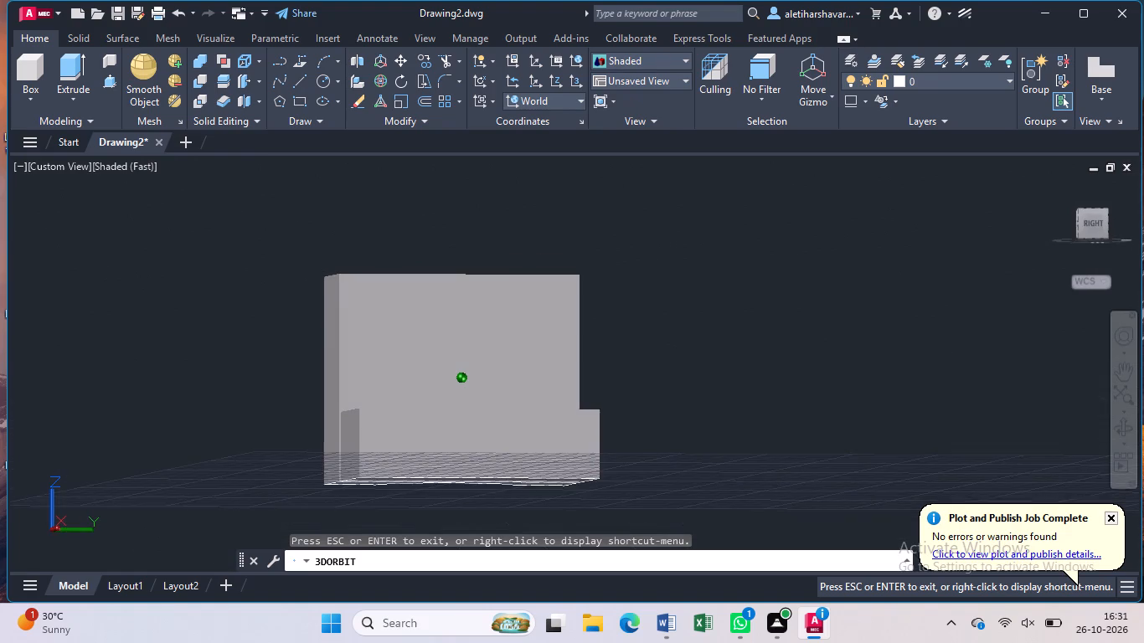
drag(484, 297, 450, 329)
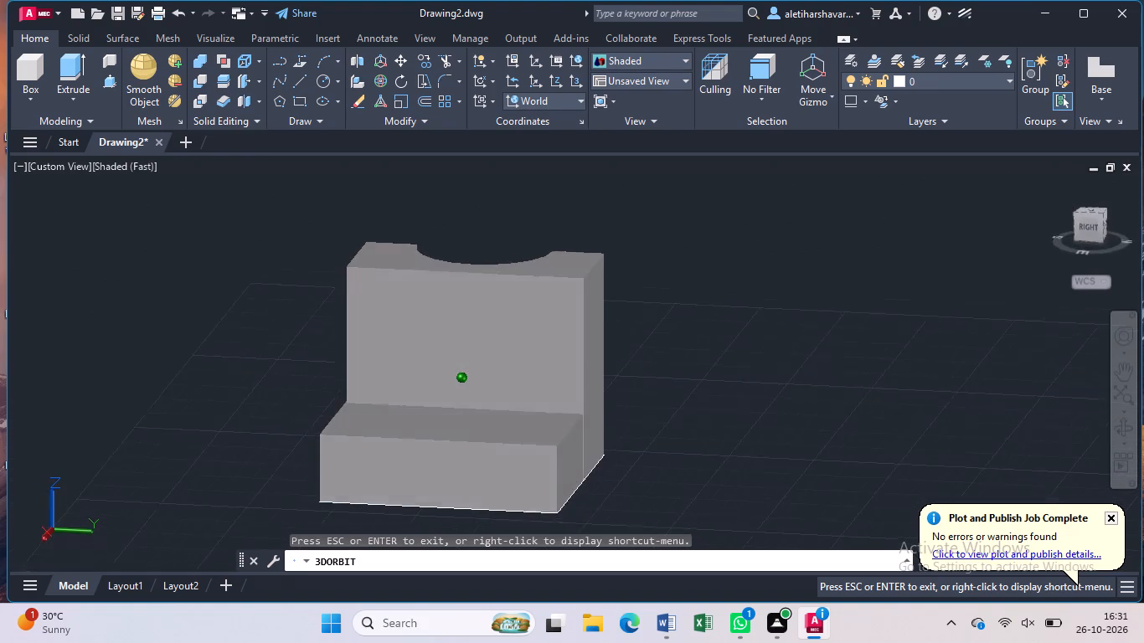
drag(450, 329, 350, 344)
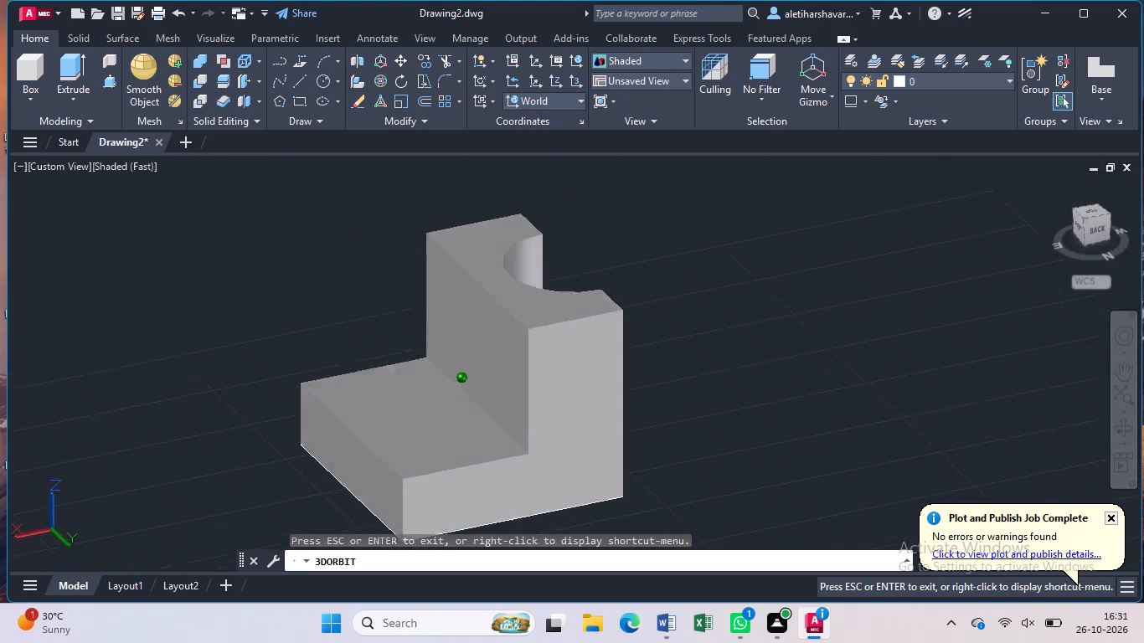
drag(350, 344, 299, 296)
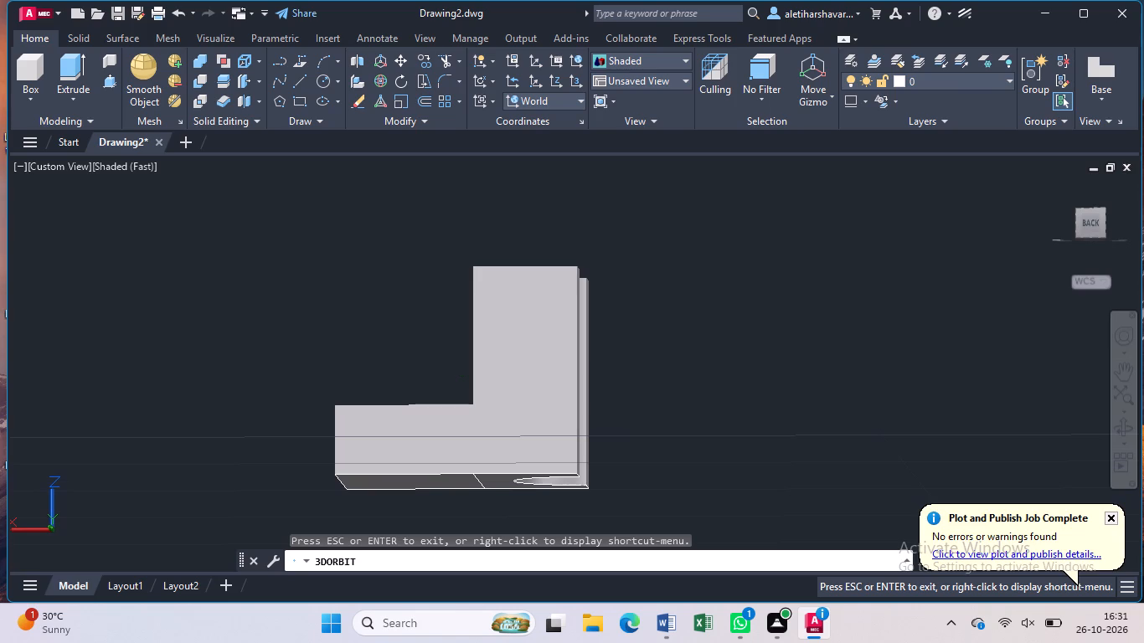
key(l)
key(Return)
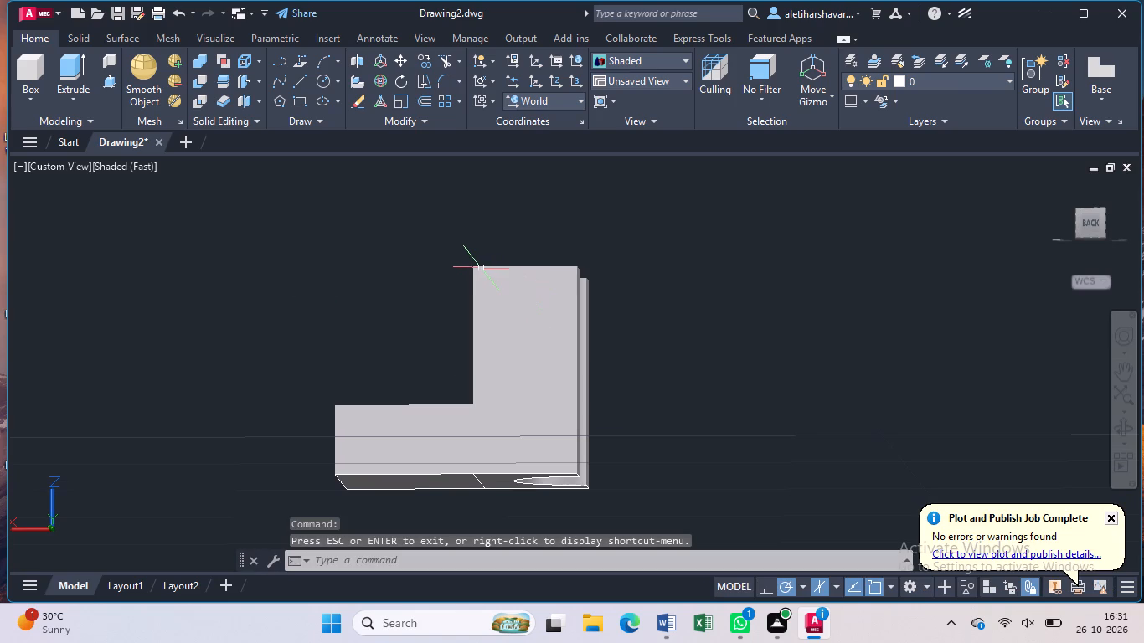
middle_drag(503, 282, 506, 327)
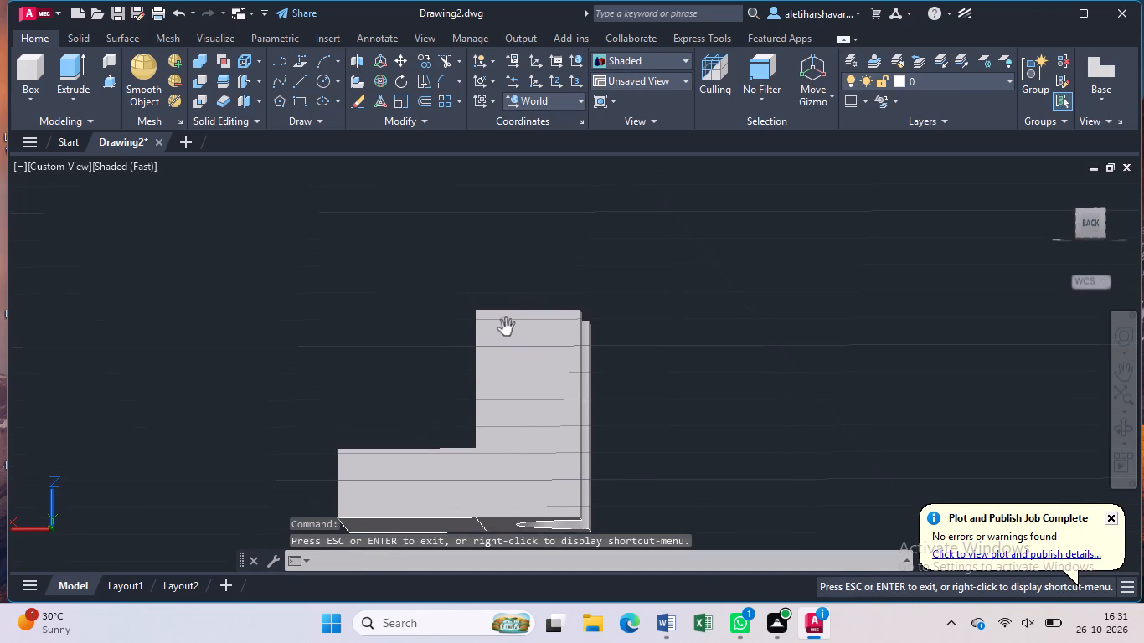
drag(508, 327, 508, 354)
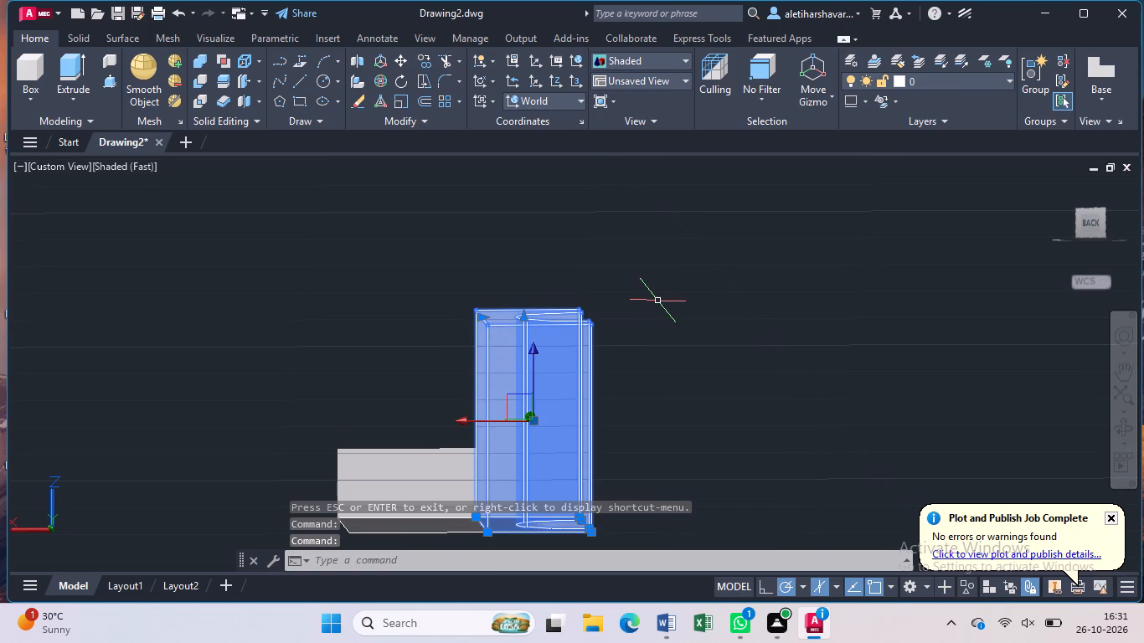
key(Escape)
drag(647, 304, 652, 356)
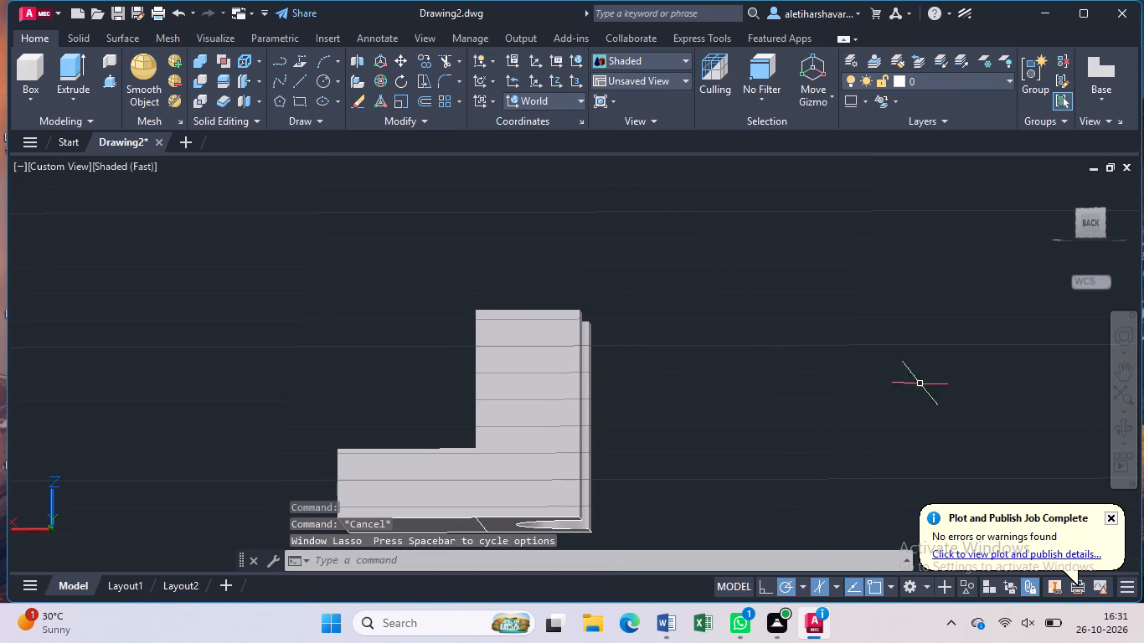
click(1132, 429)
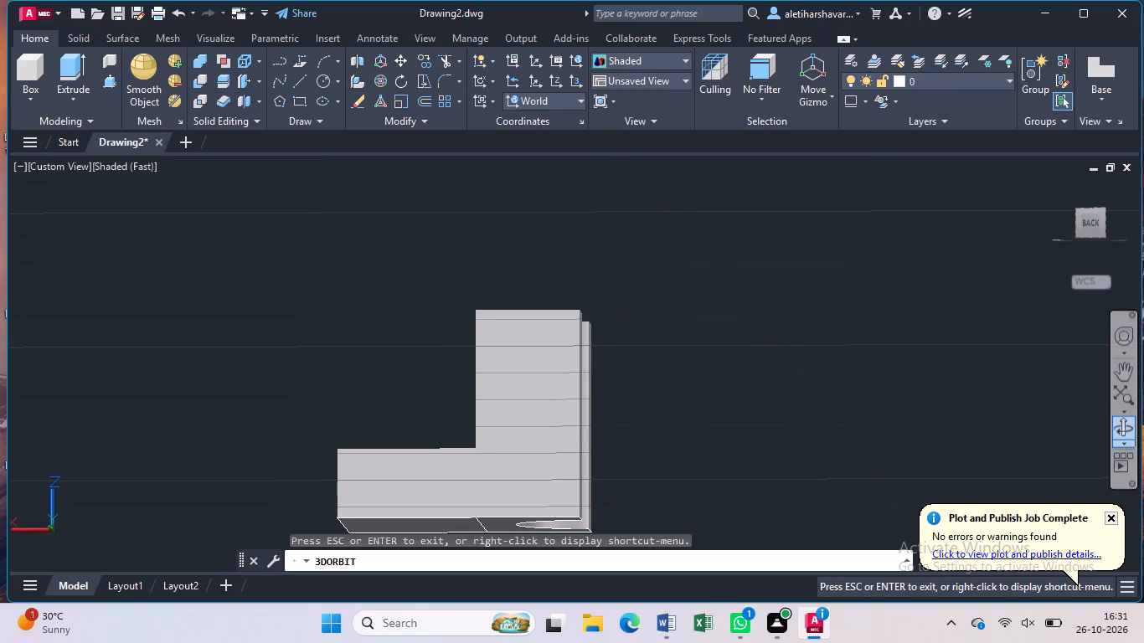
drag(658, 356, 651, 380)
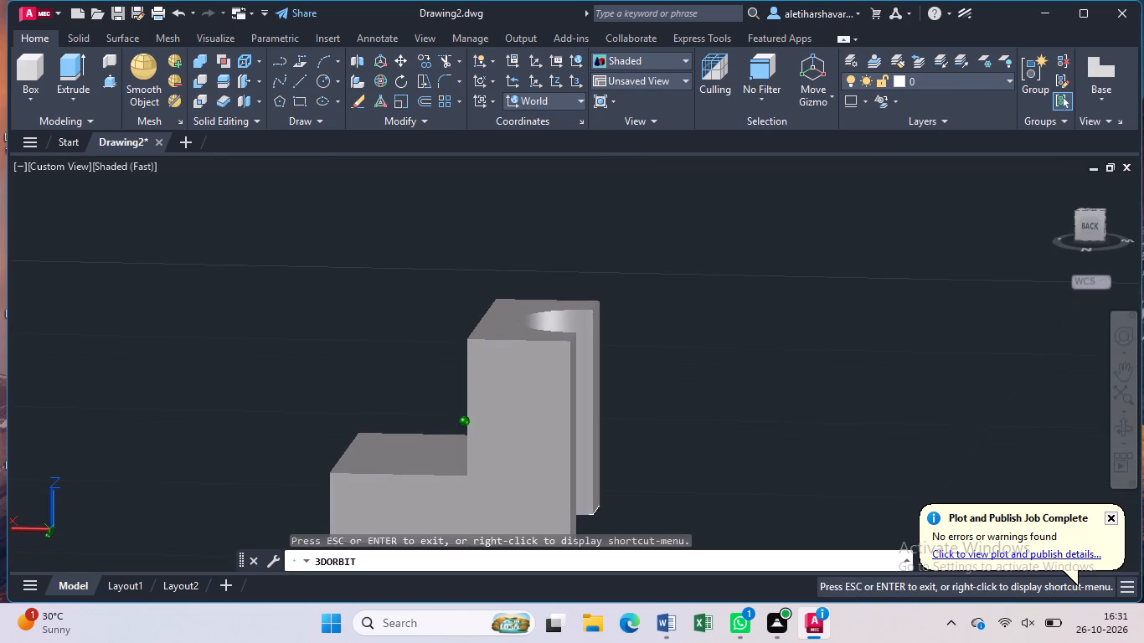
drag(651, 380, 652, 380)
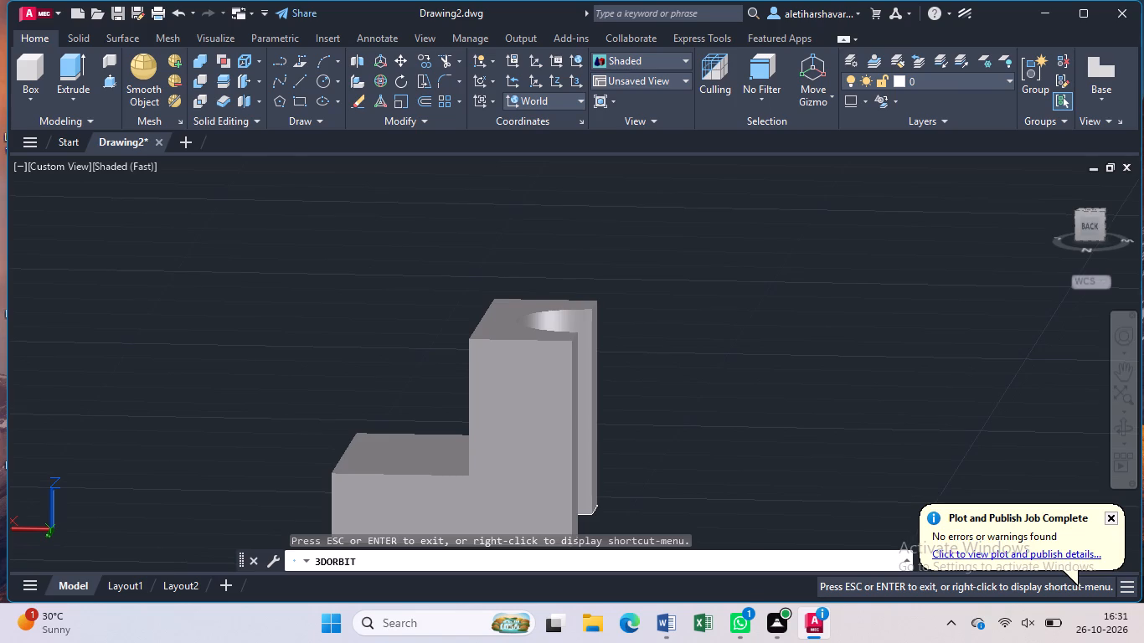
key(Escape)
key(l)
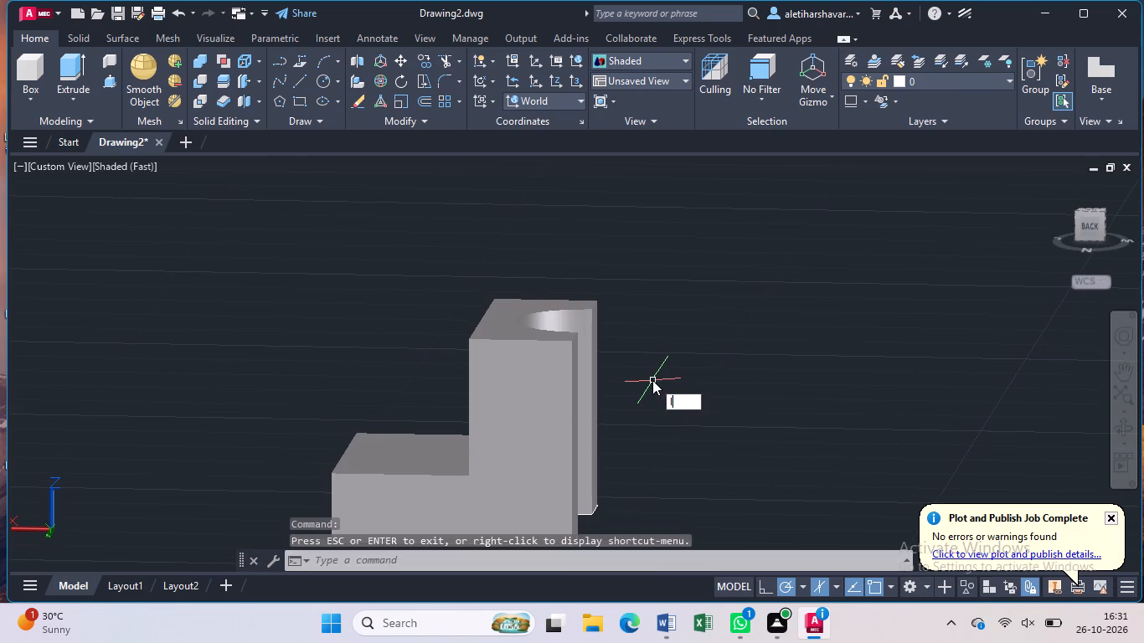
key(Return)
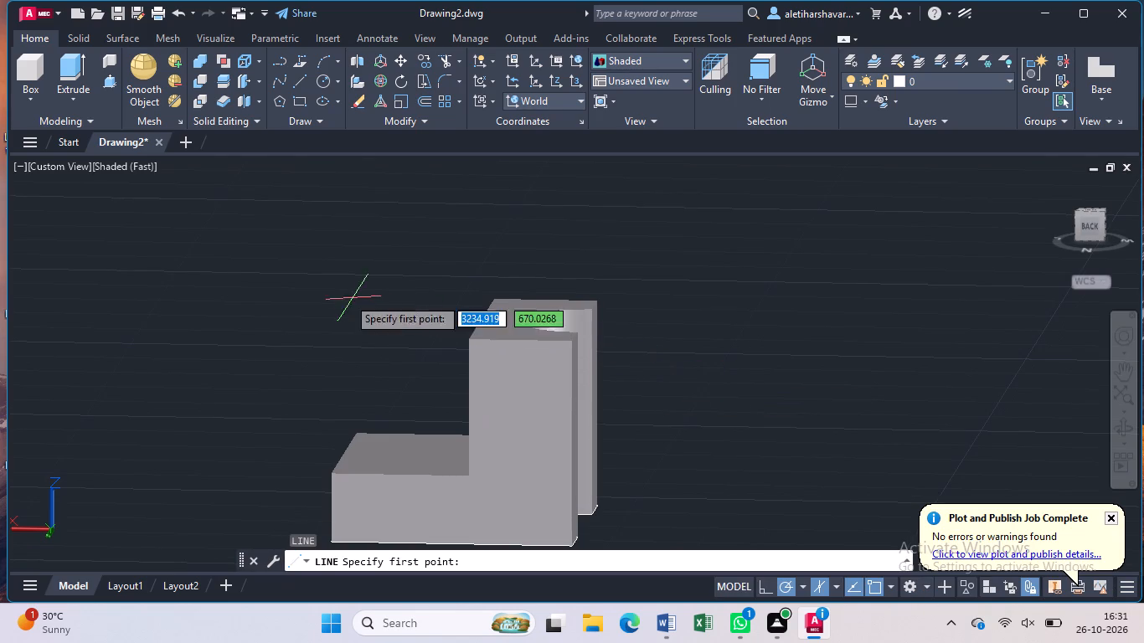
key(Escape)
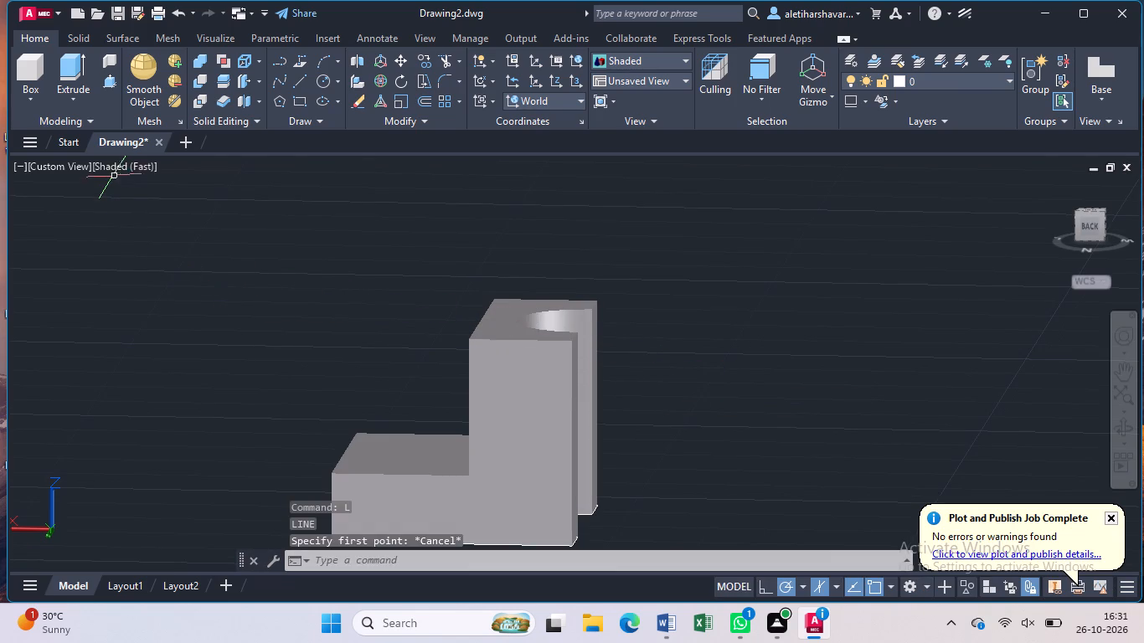
Switch the visual style to 2D Wireframe.
click(123, 167)
click(173, 213)
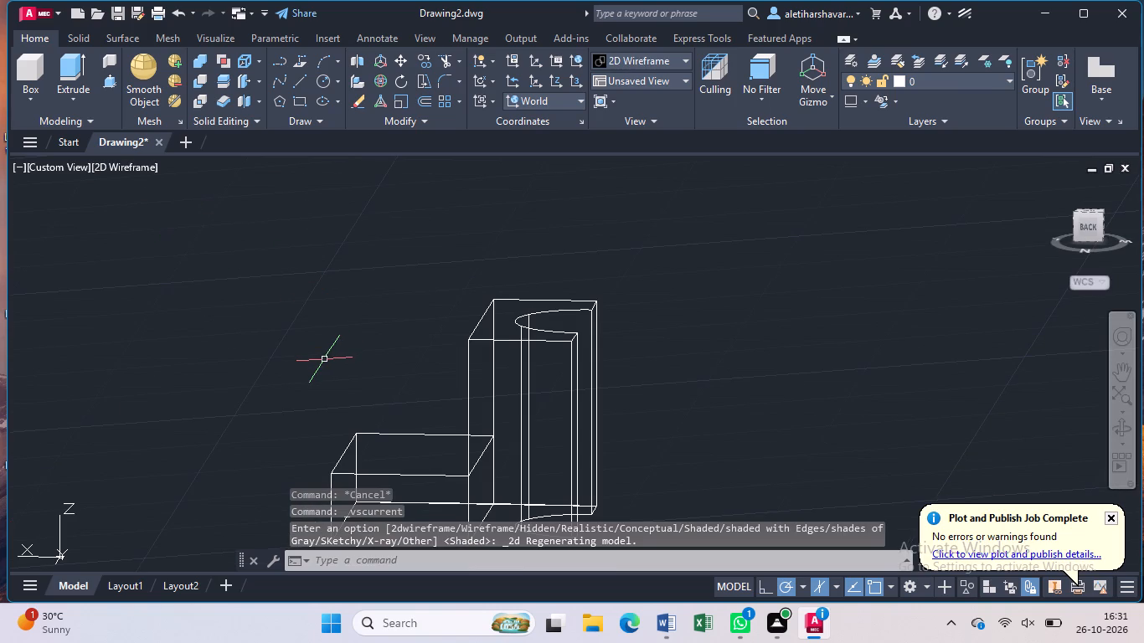
Draw connected lines from the tall block's back top corner: 40 along X over the low block, 70 toward the front, 40 back to the block.
key(l)
key(Return)
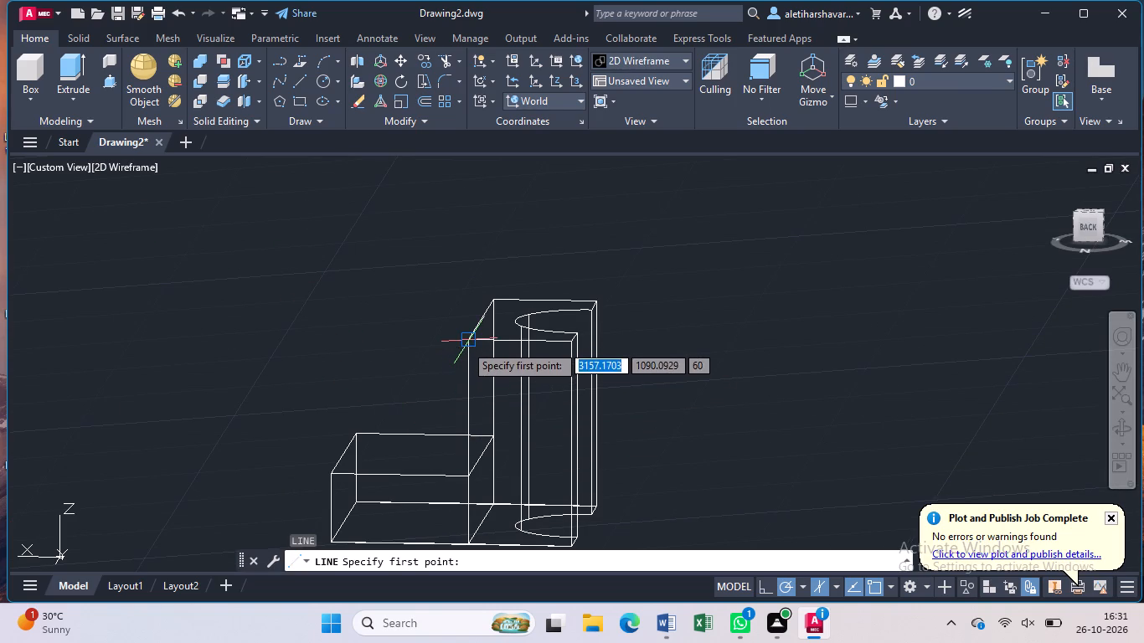
click(465, 343)
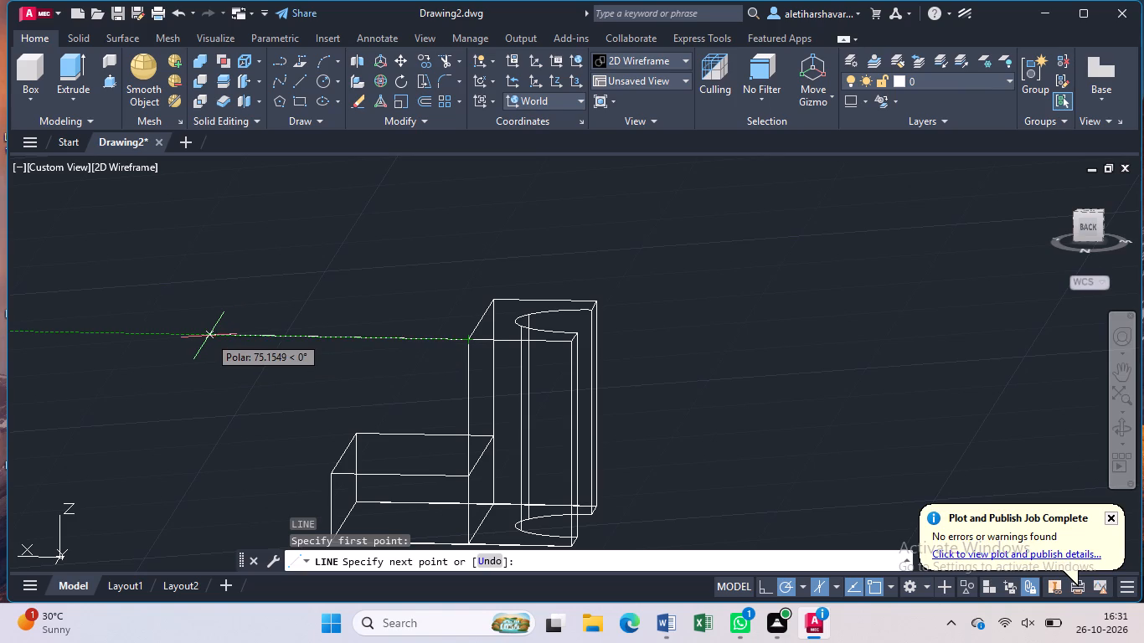
text(40)
key(Return)
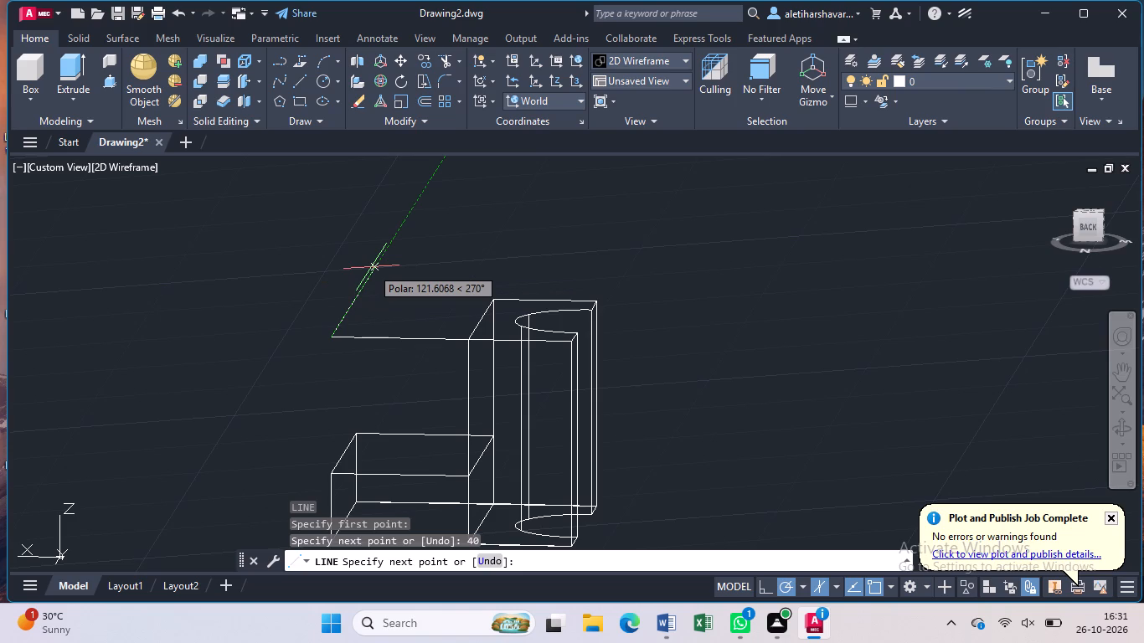
text(70)
key(Return)
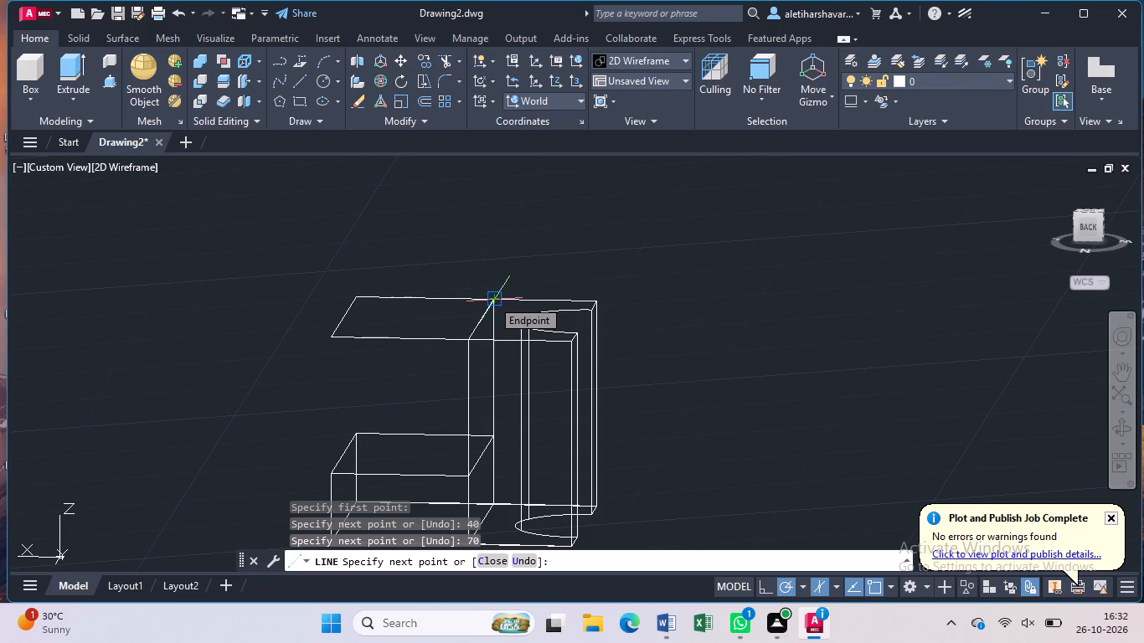
scroll(492, 299, up, 1)
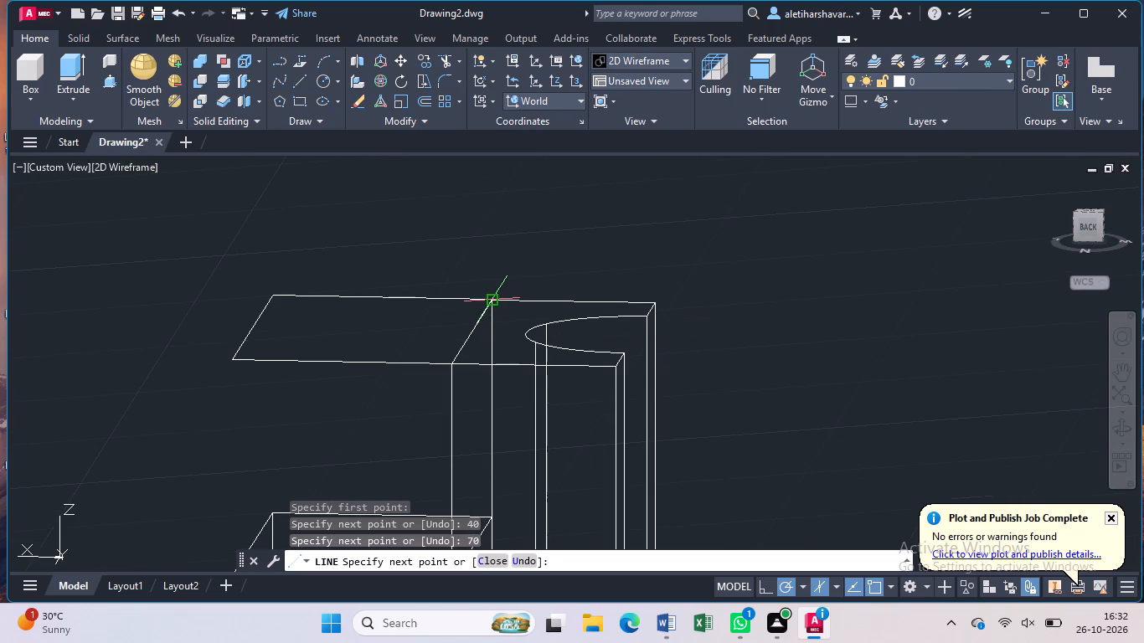
text(40)
key(Return)
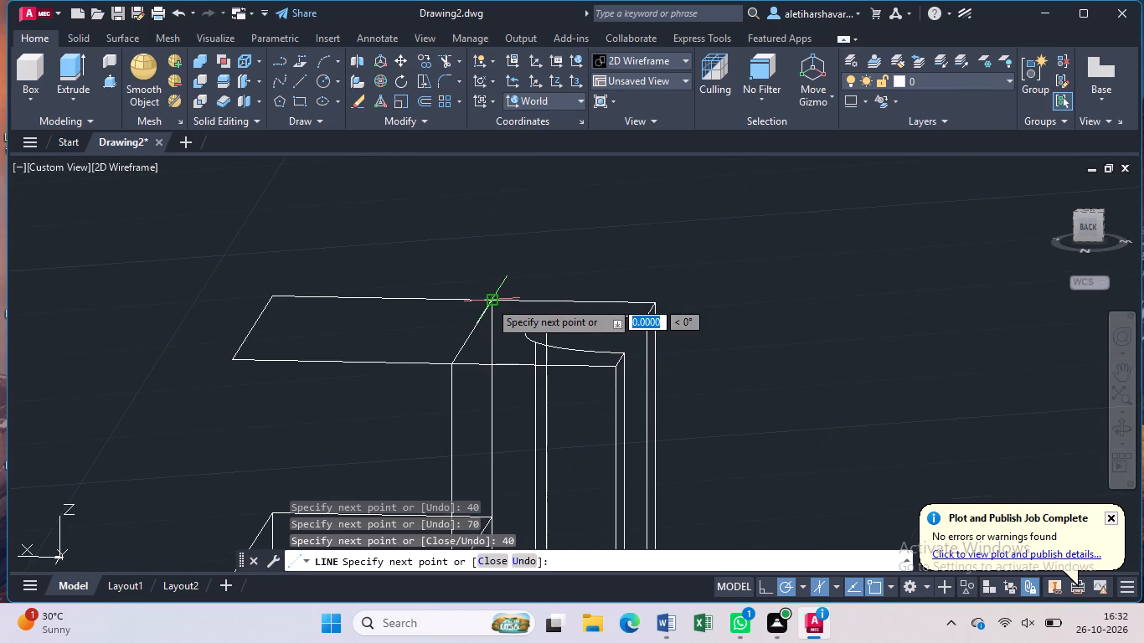
key(Escape)
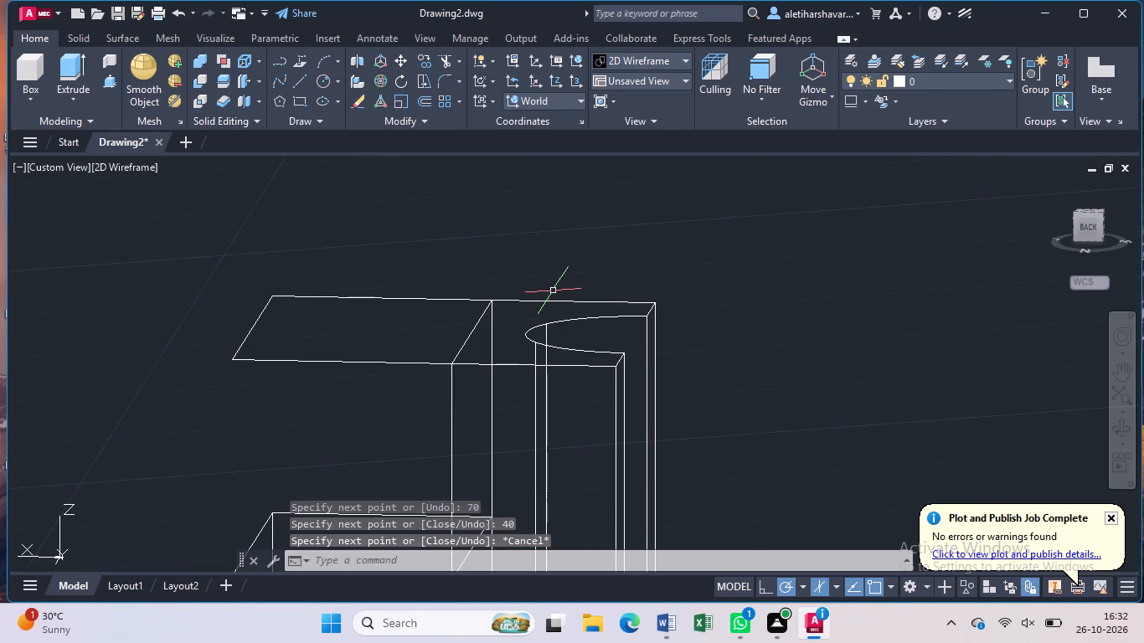
Press-pull the notched top face of the tall block upward by 20.
click(110, 80)
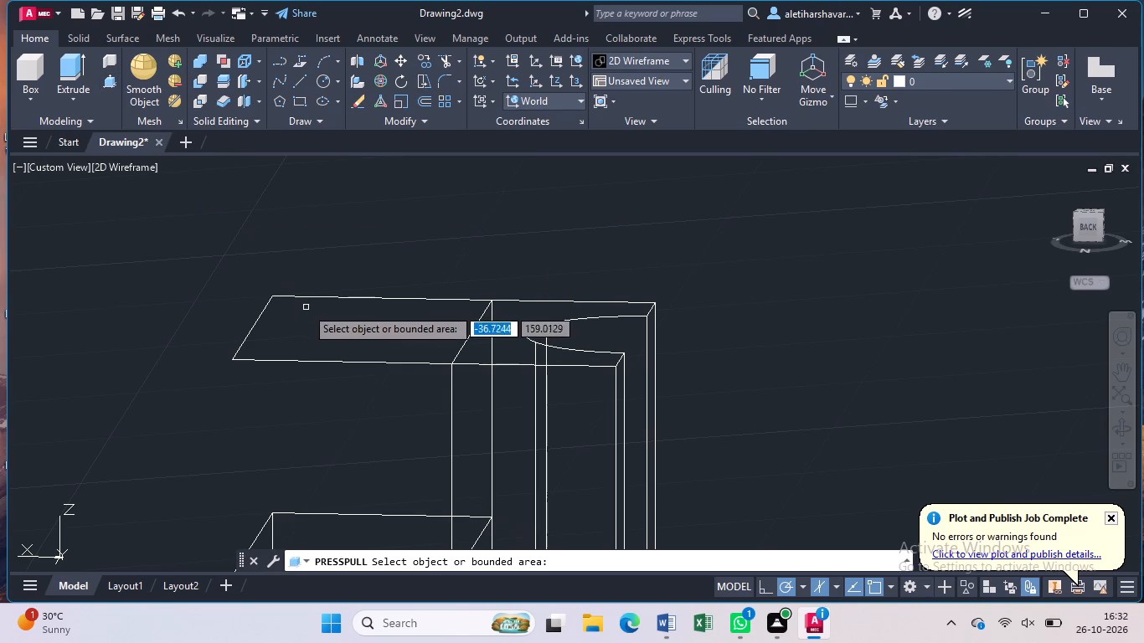
click(392, 348)
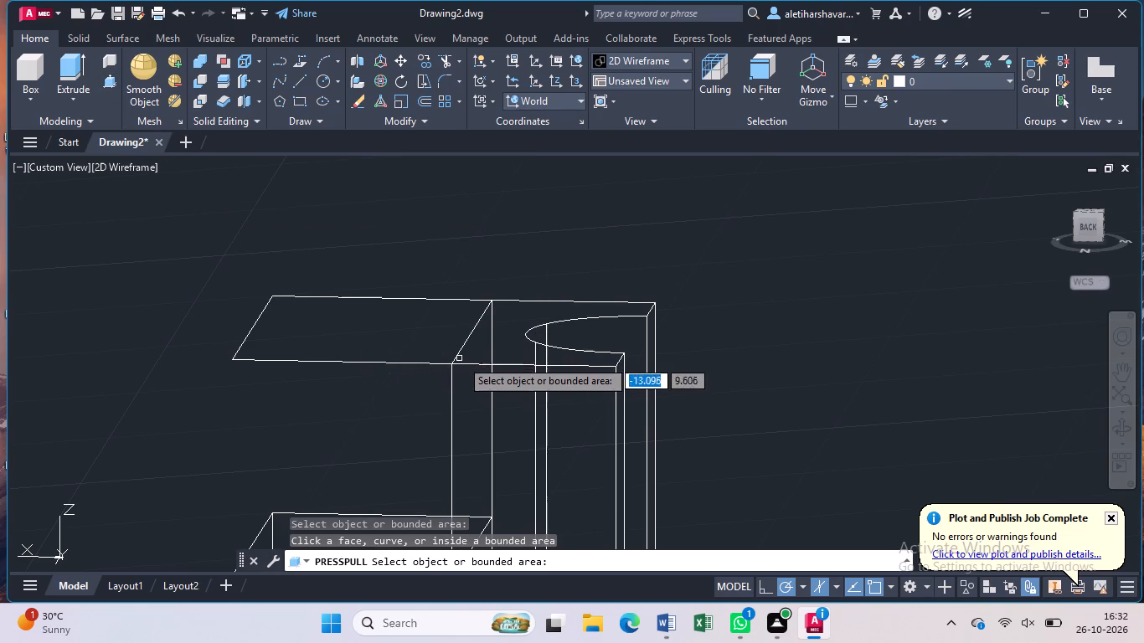
click(482, 359)
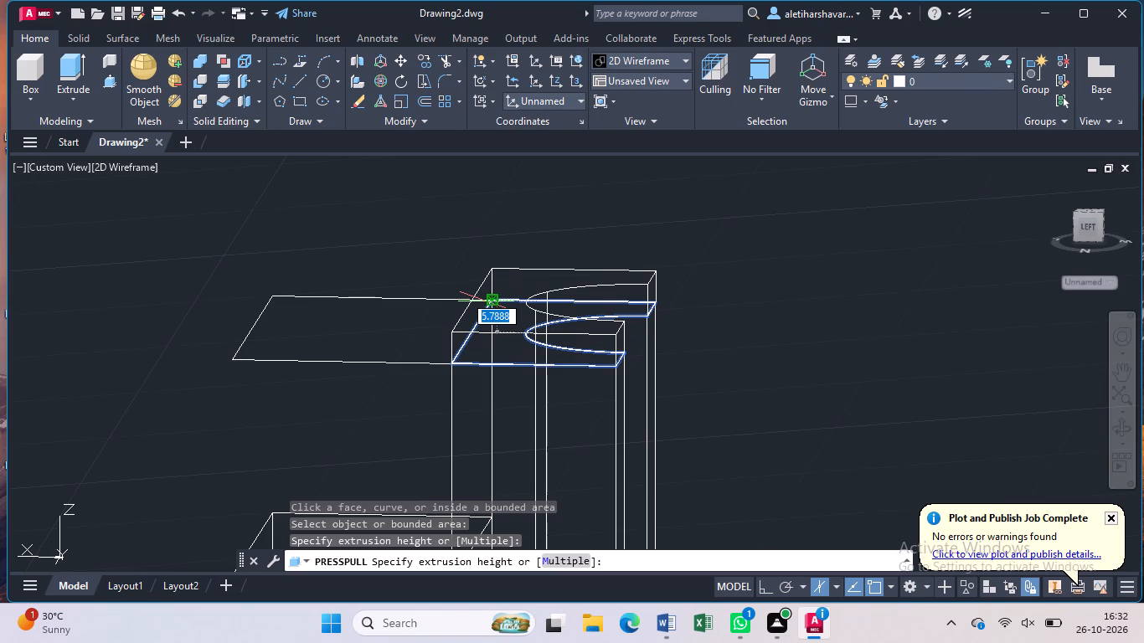
text(20)
key(Return)
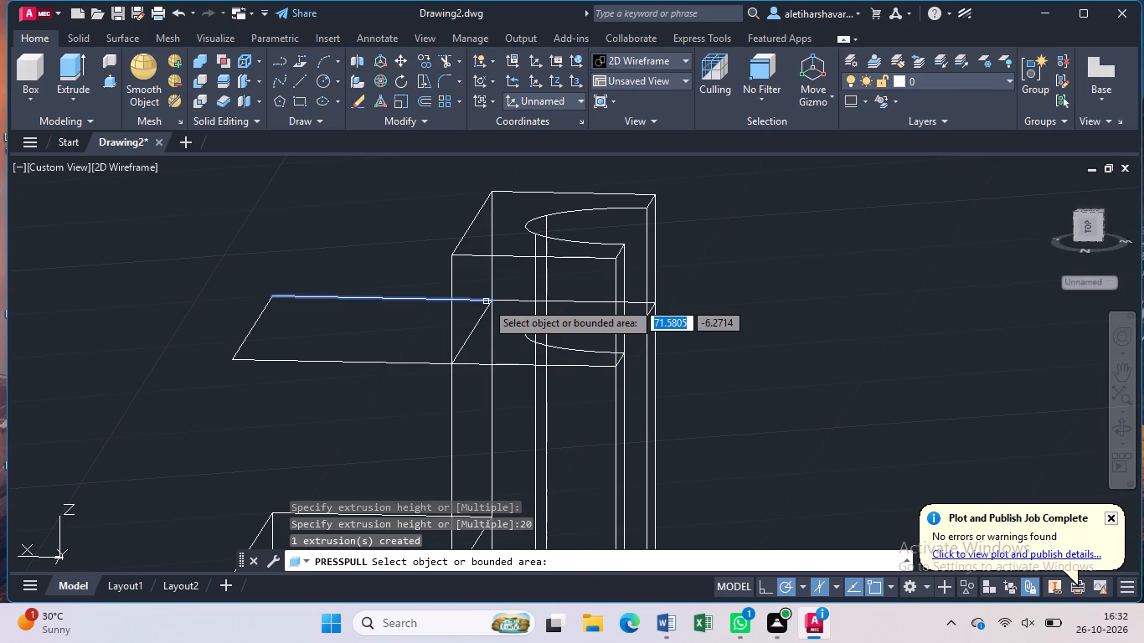
click(348, 345)
click(348, 345)
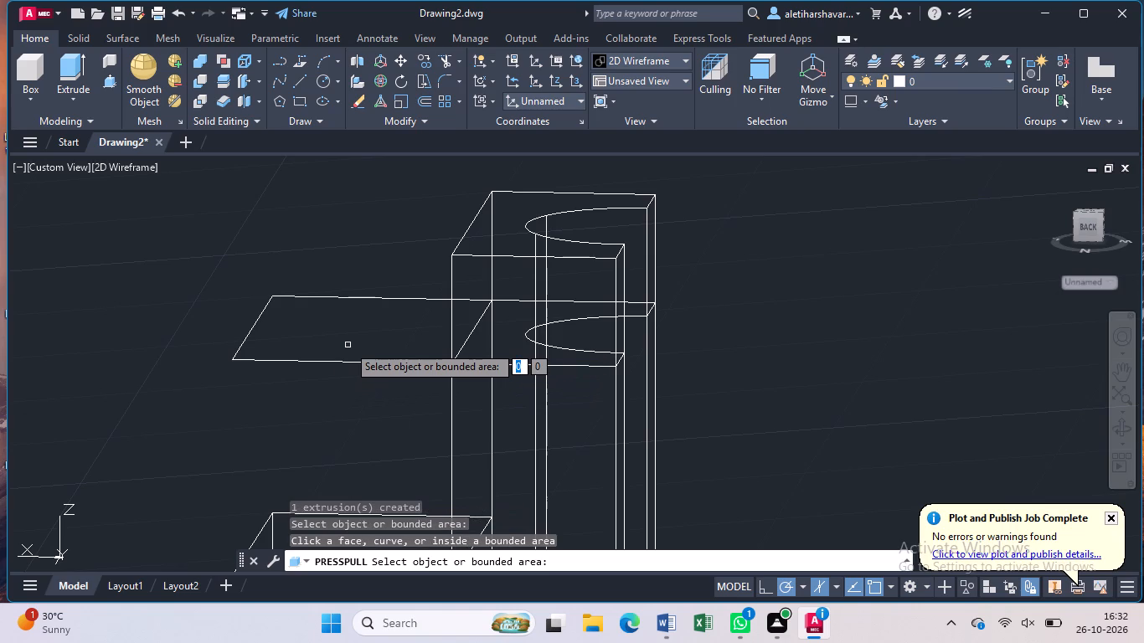
key(Escape)
Join the three connected lines of the 40 by 70 outline beside the tall block into one polyline.
click(383, 275)
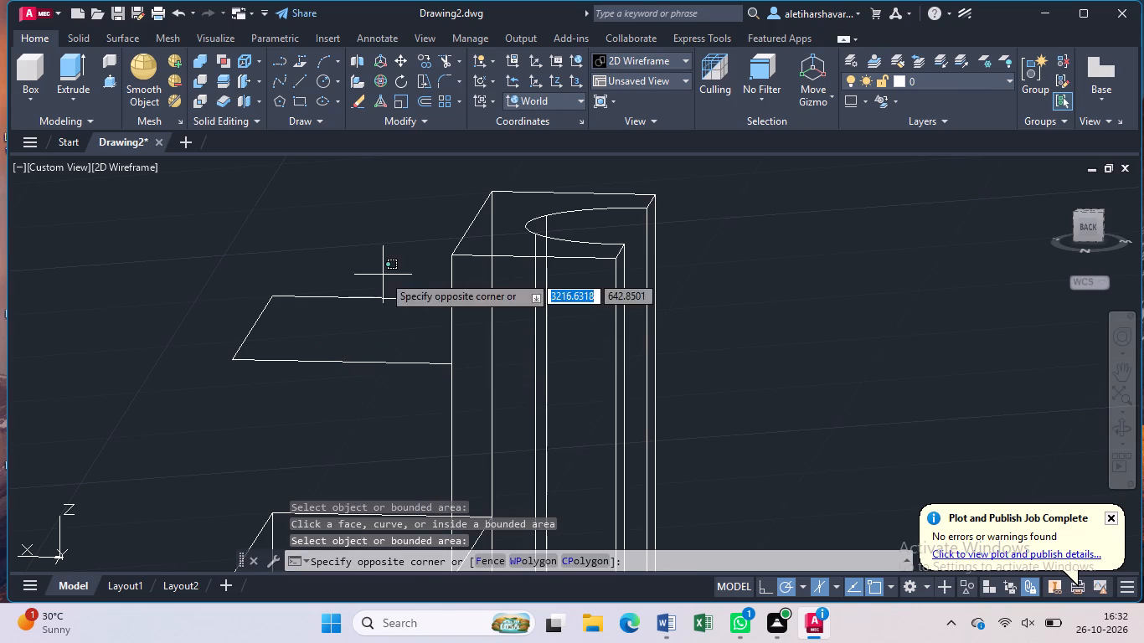
click(229, 384)
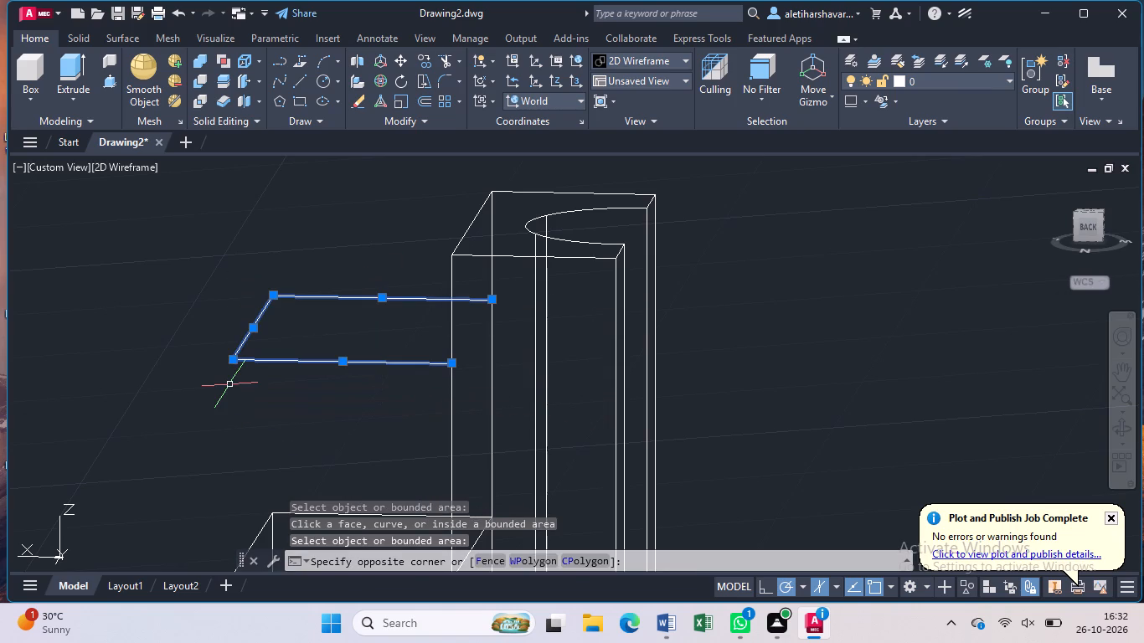
key(j)
key(Return)
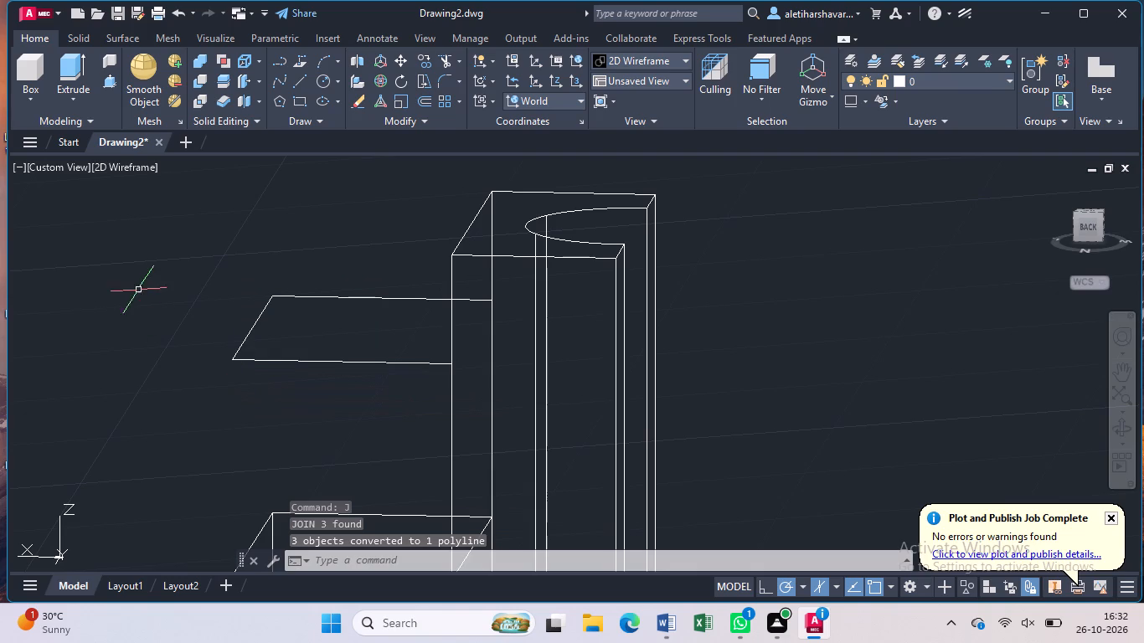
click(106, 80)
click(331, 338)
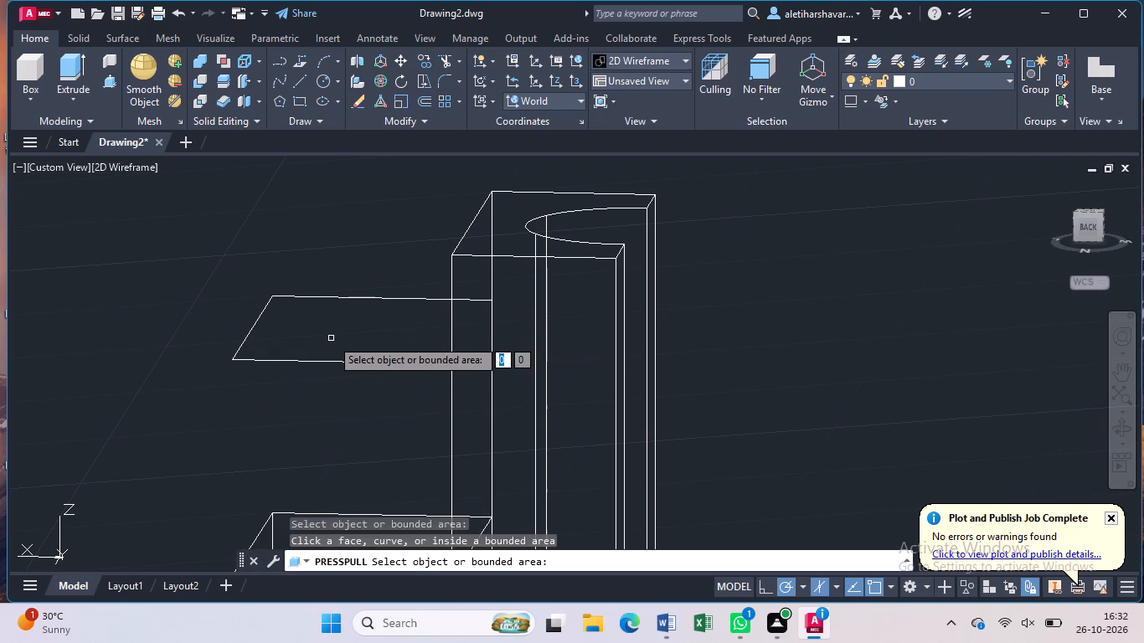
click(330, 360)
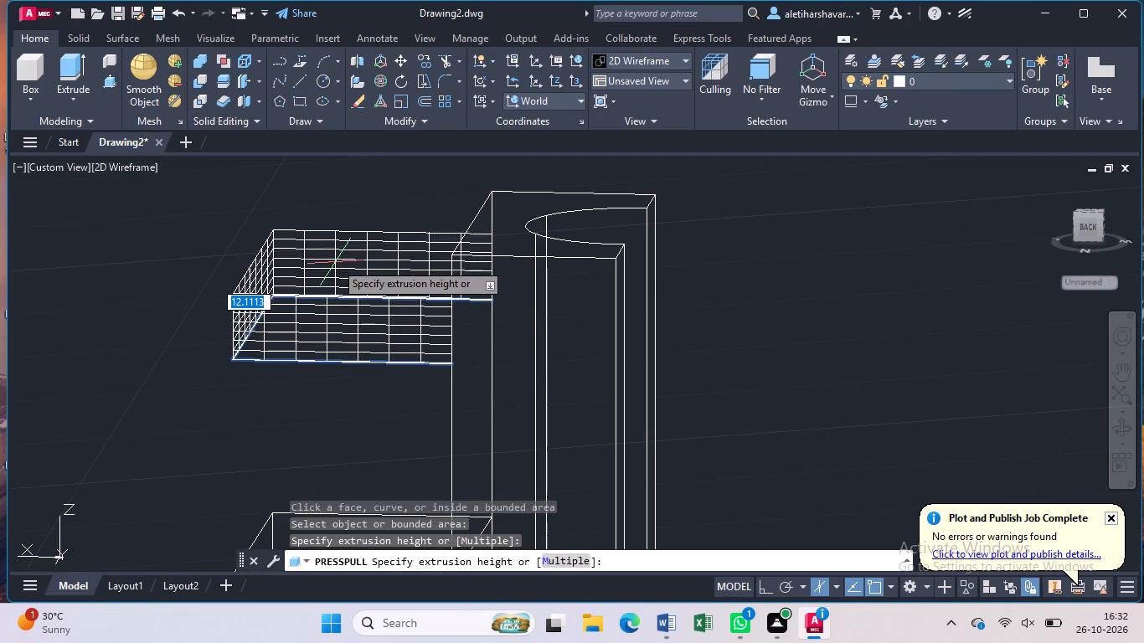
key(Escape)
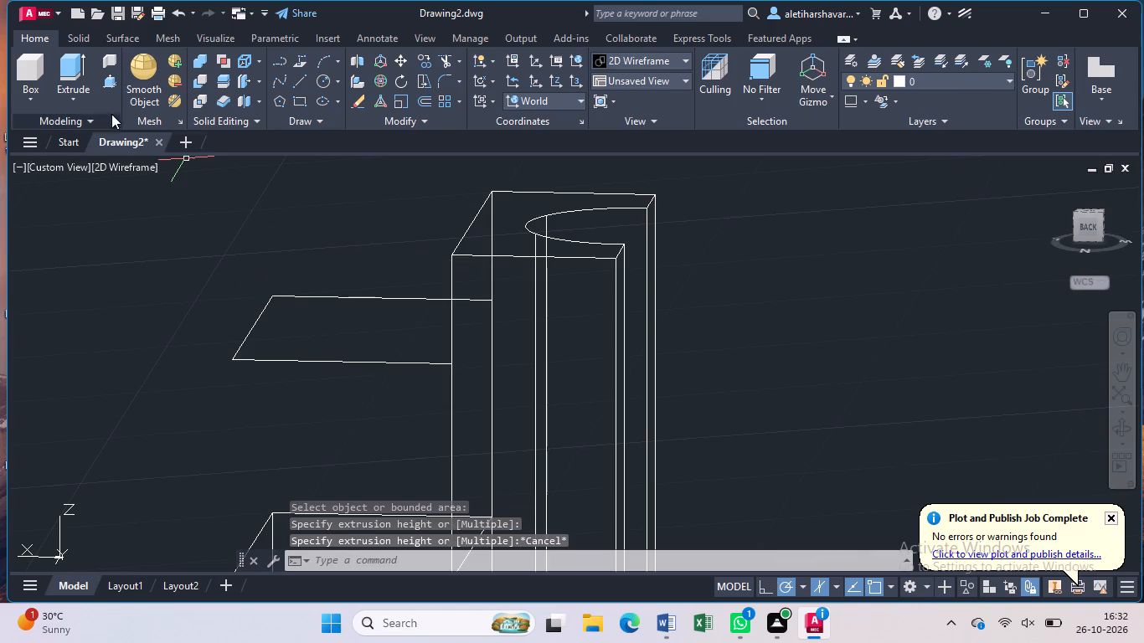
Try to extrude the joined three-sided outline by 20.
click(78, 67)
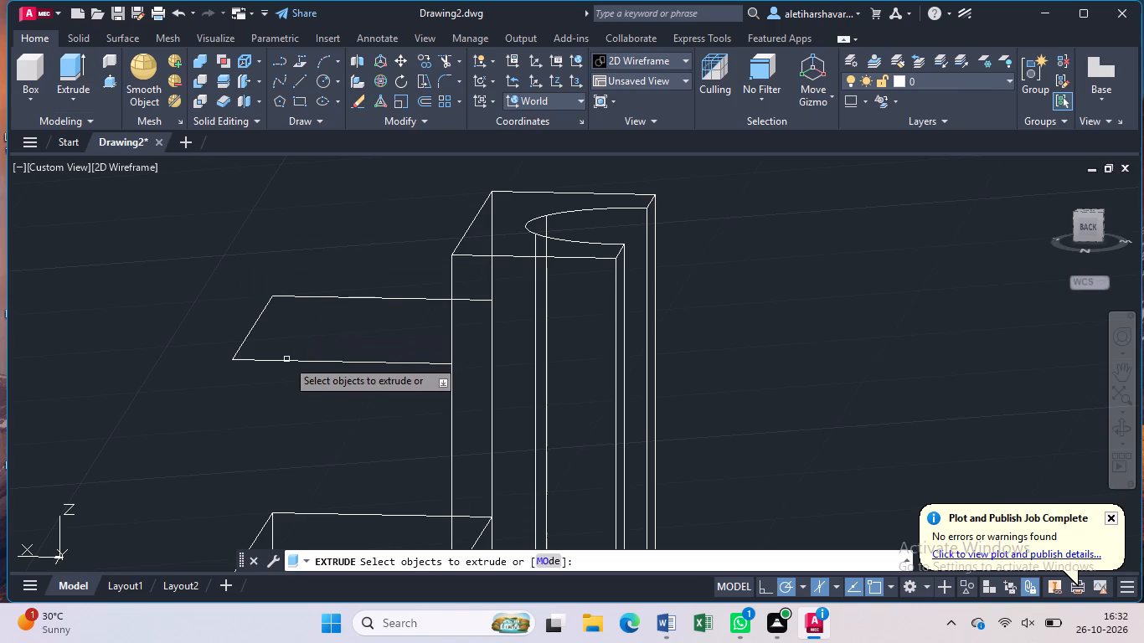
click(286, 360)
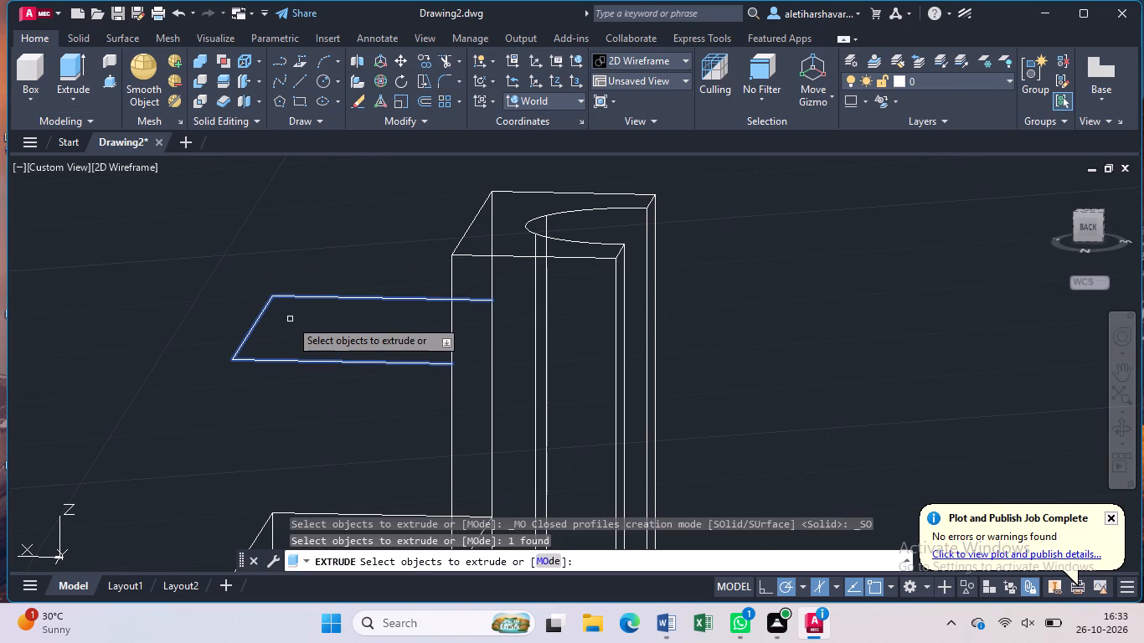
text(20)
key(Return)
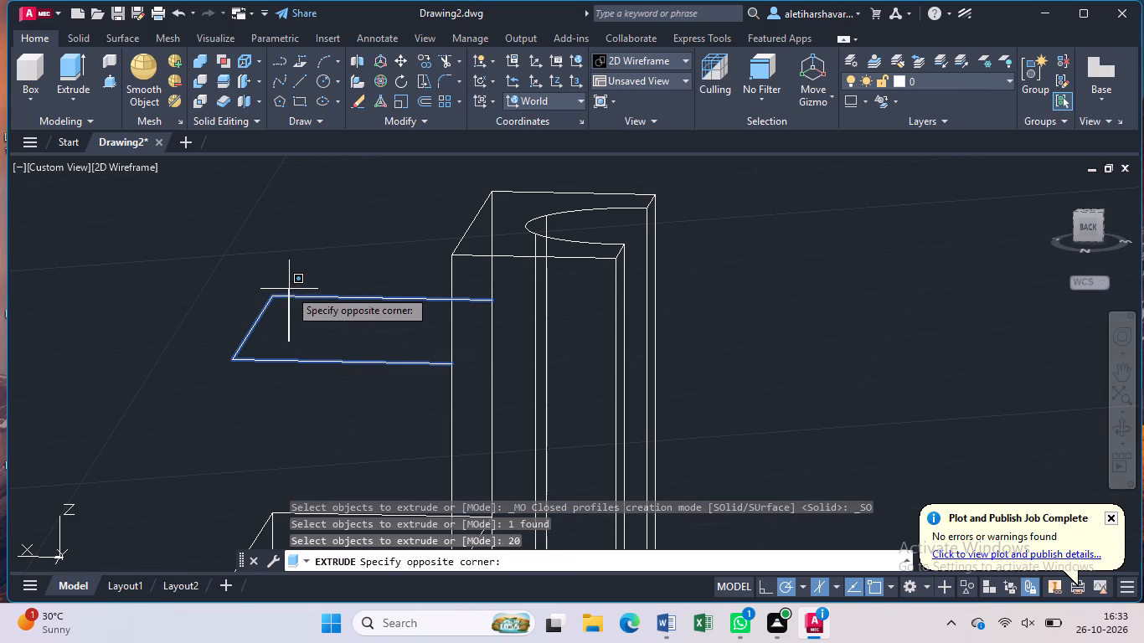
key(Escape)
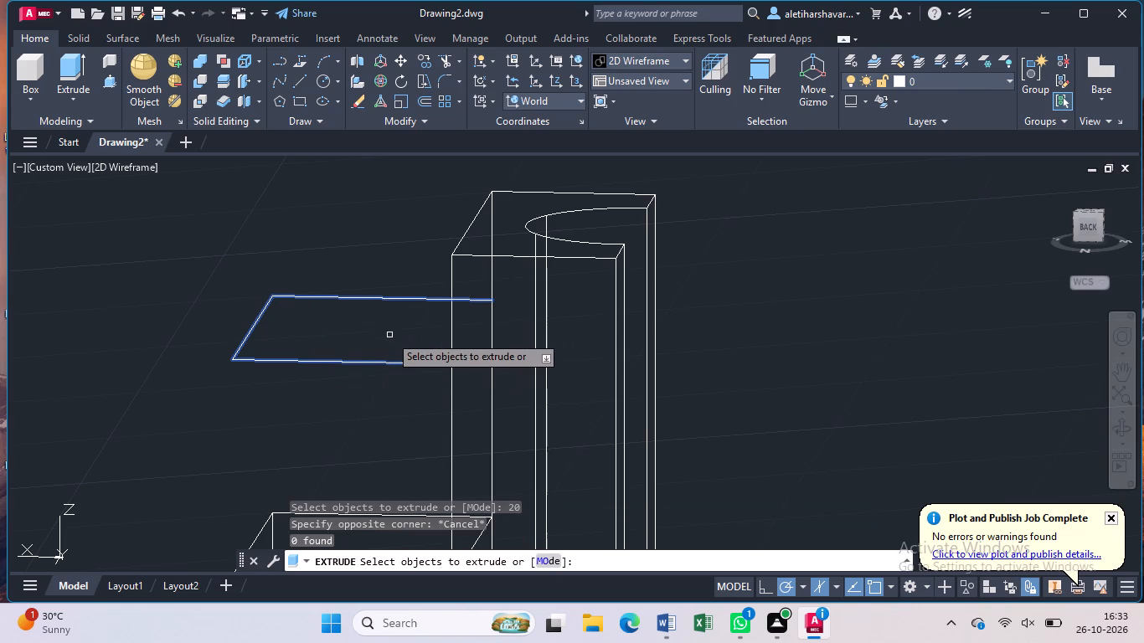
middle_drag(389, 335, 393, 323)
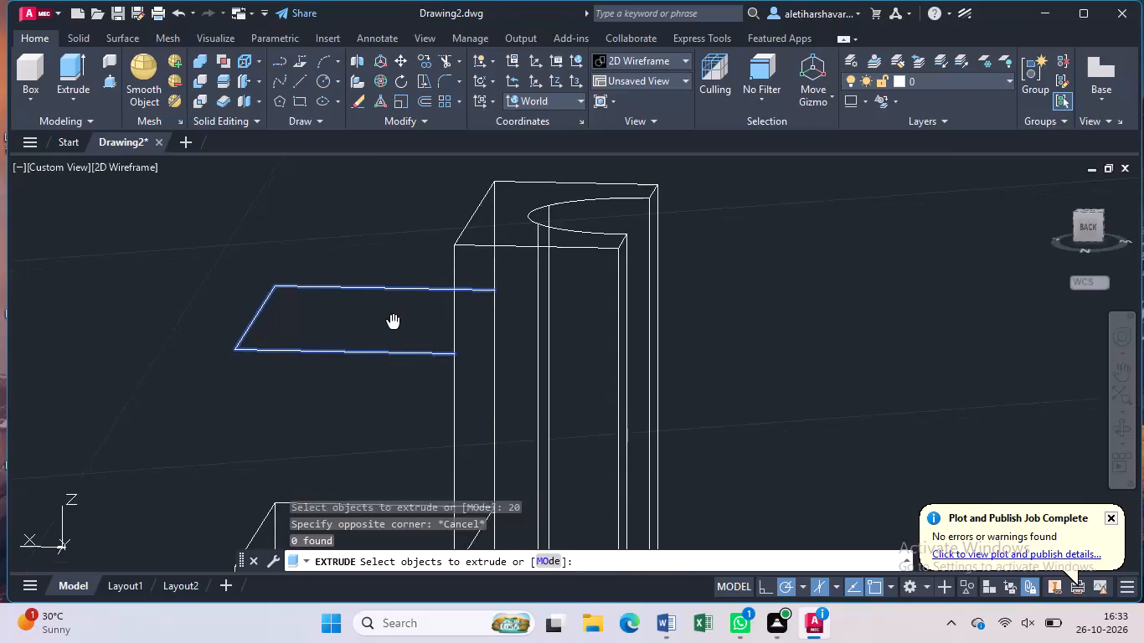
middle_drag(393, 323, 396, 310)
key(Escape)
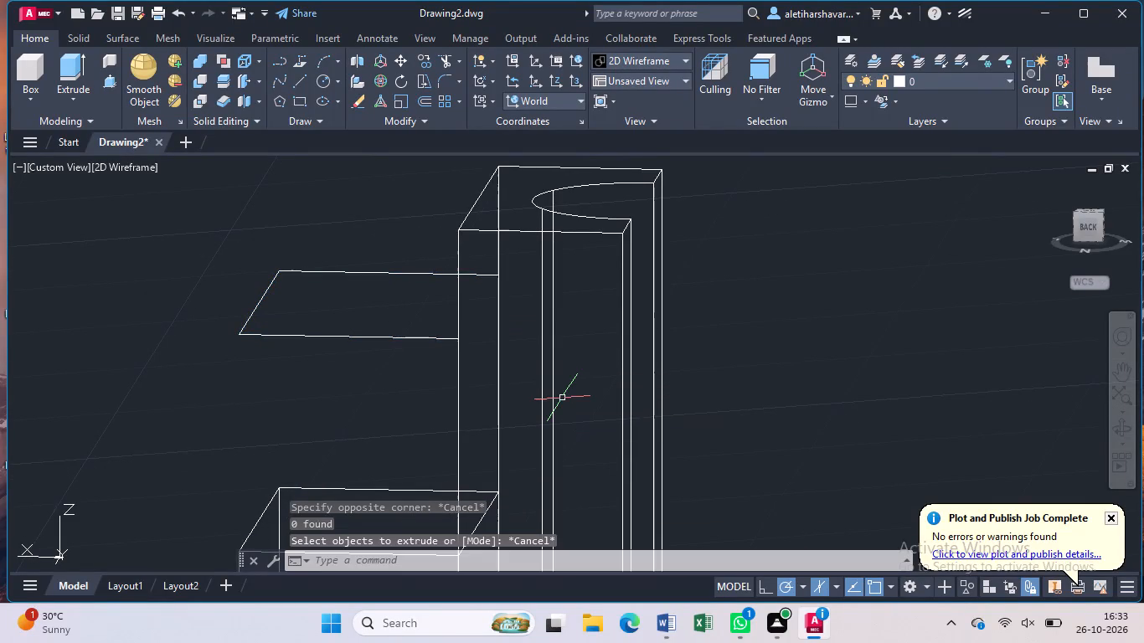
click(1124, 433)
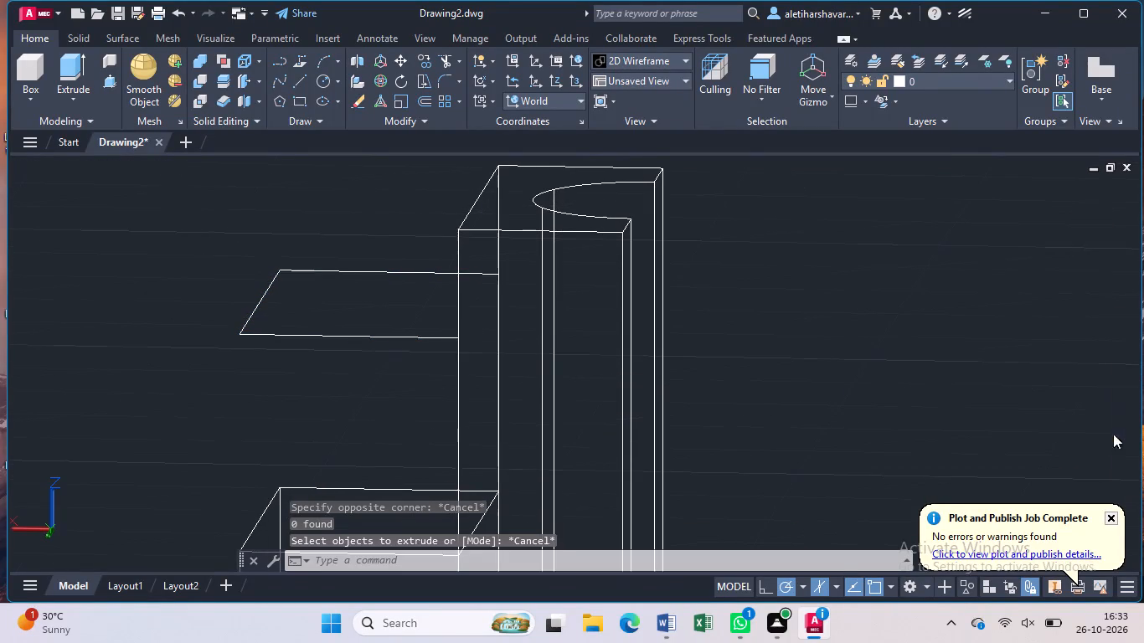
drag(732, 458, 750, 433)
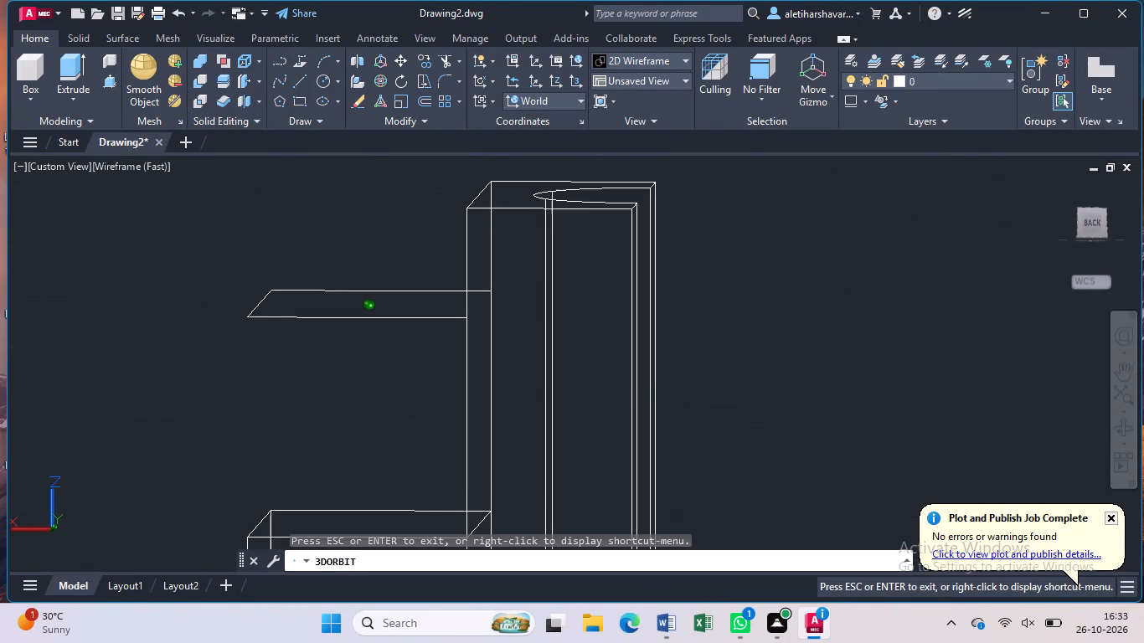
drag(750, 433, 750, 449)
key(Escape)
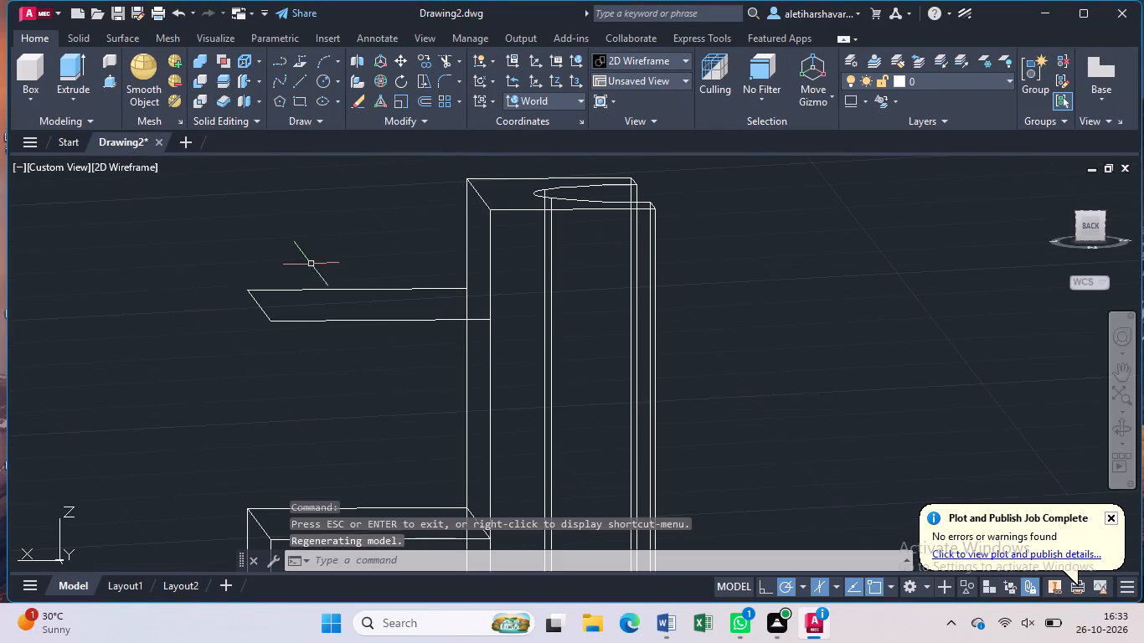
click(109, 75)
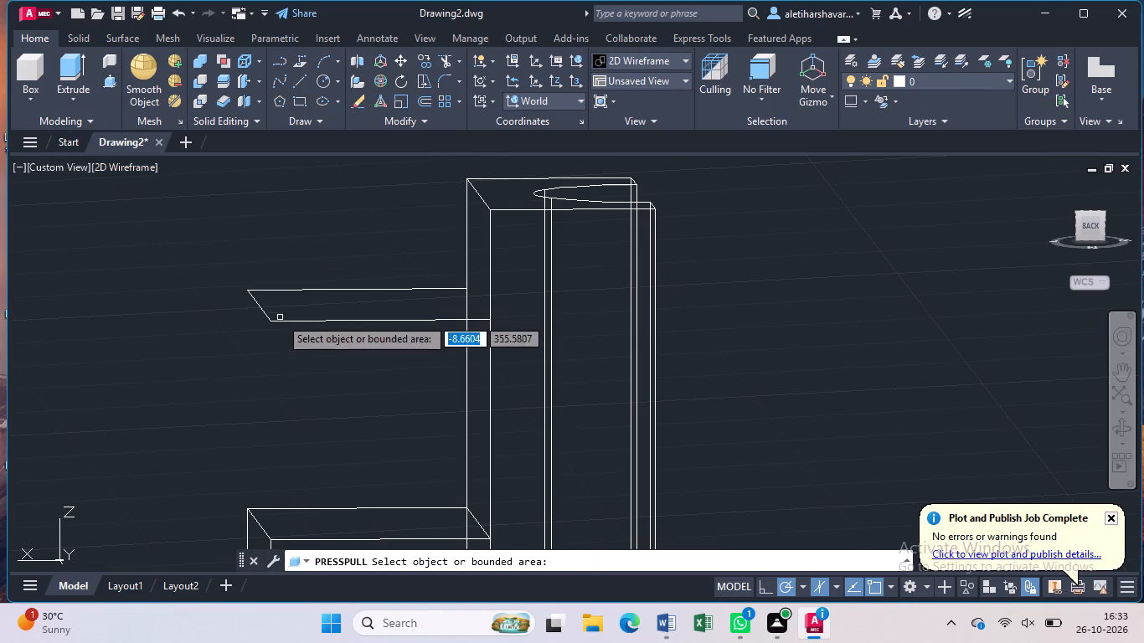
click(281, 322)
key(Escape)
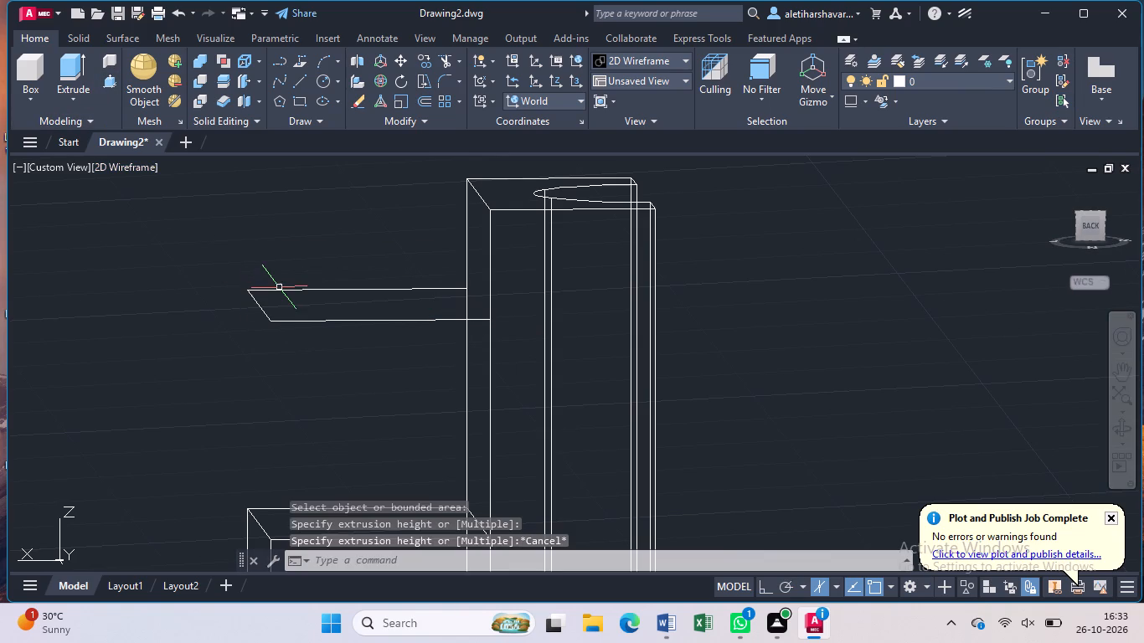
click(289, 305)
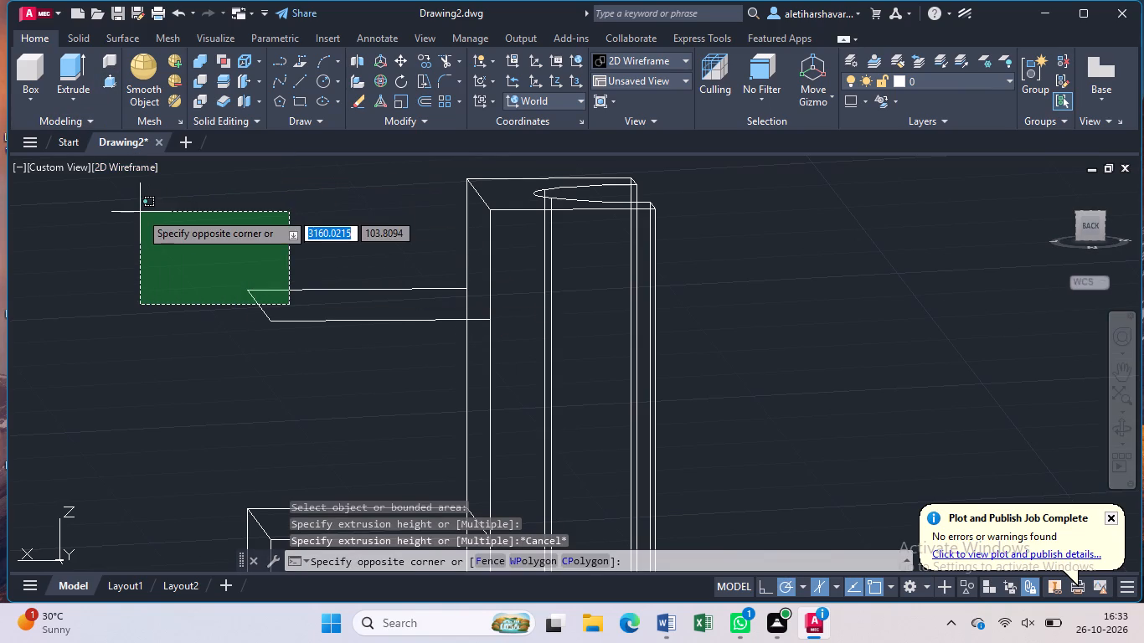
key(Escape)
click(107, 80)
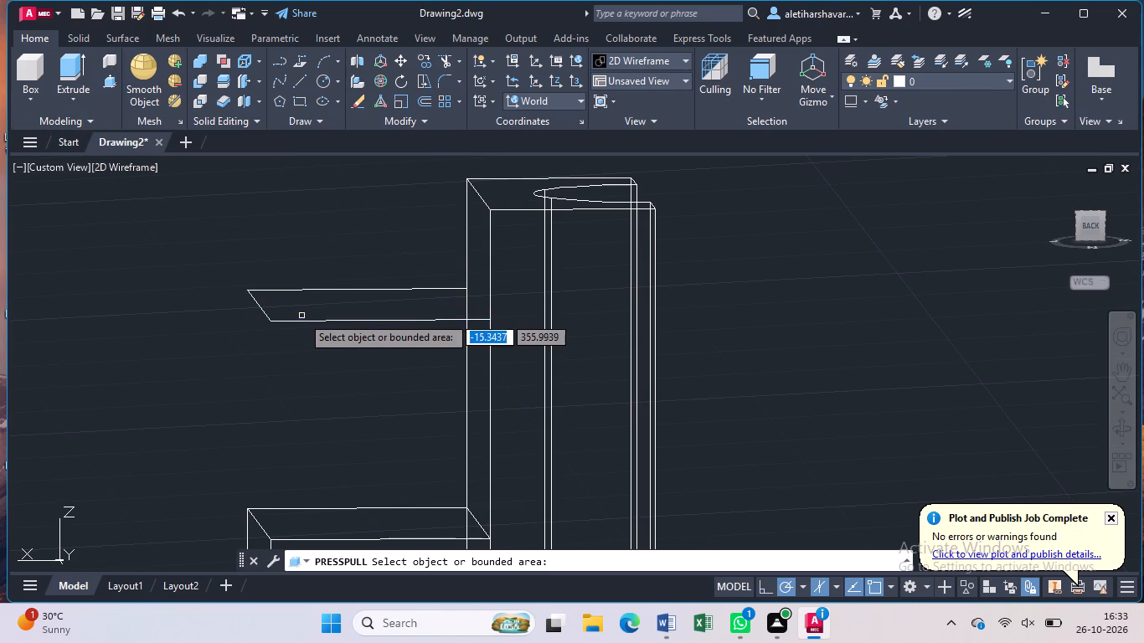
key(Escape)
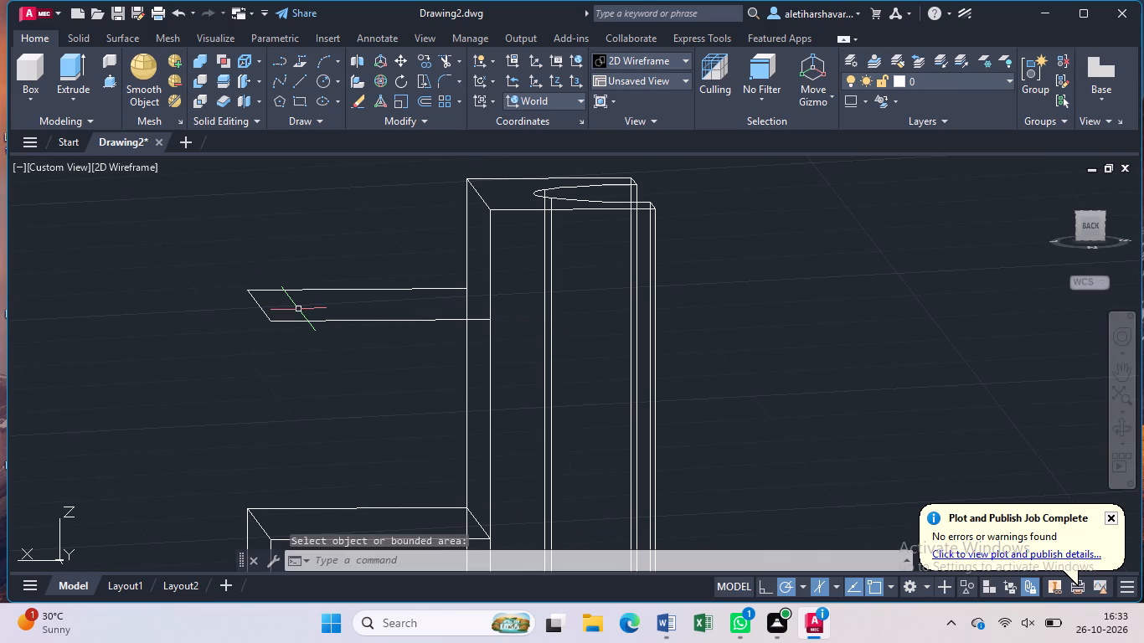
Draw a line across the open side of the 40 by 70 outline, along the tall block, between its two free ends.
key(l)
key(Return)
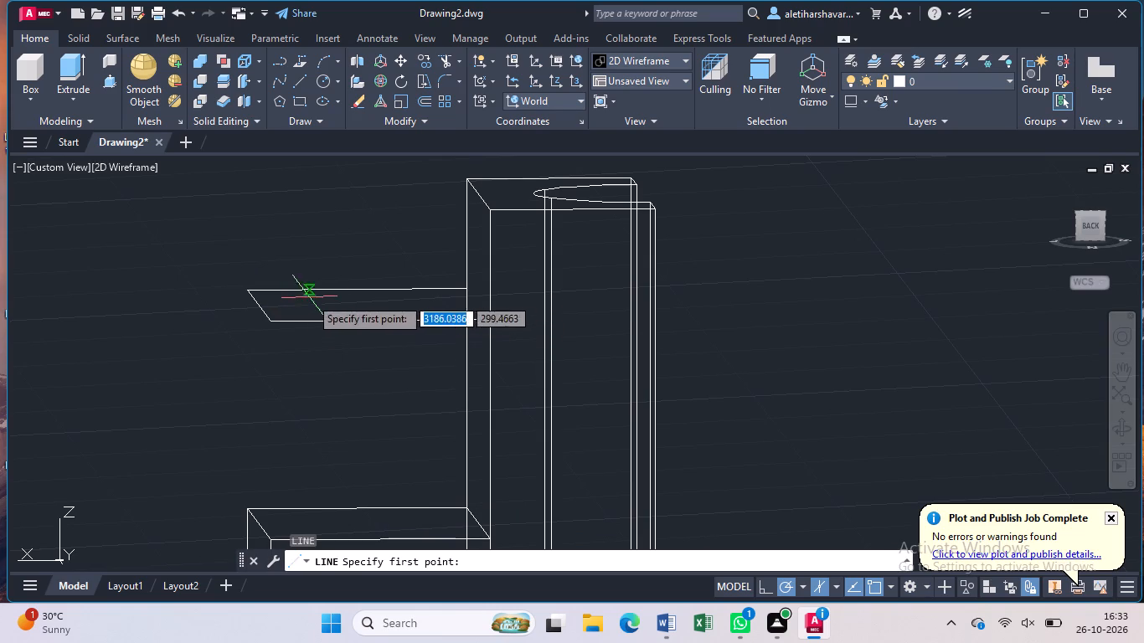
click(462, 291)
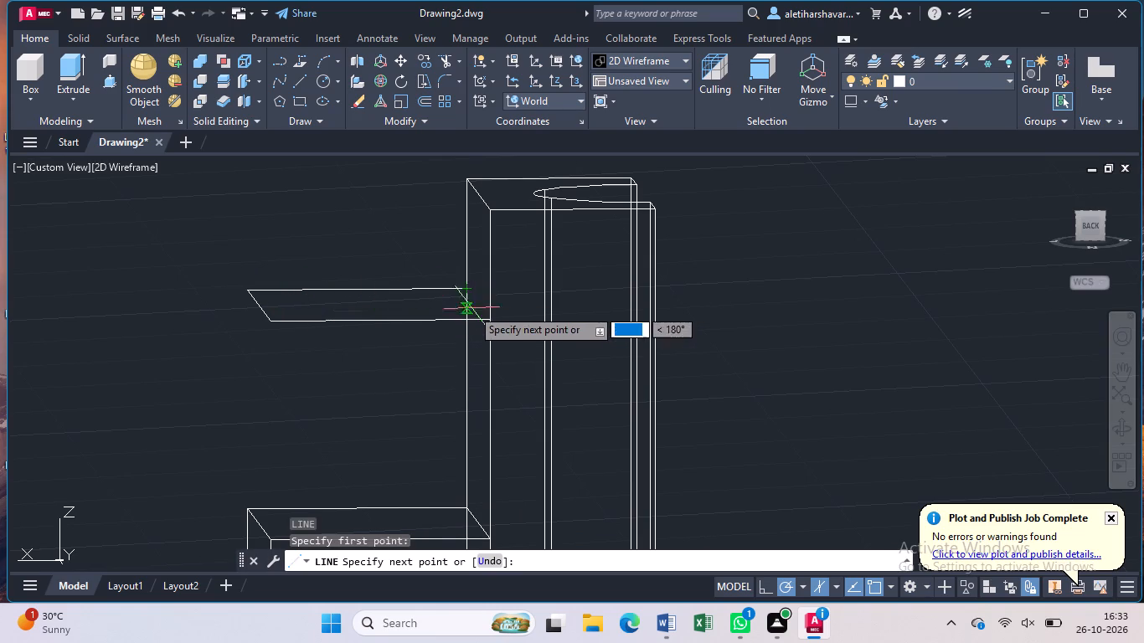
click(489, 321)
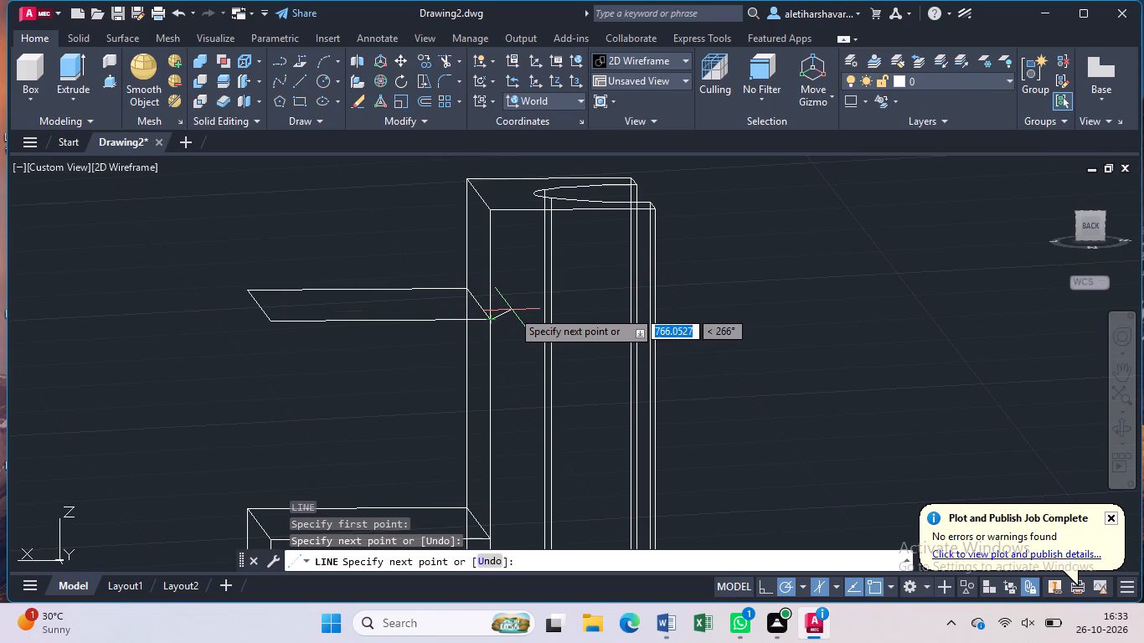
key(Escape)
Join the closing line with the three-sided polyline into one closed 40 by 70 outline.
click(478, 305)
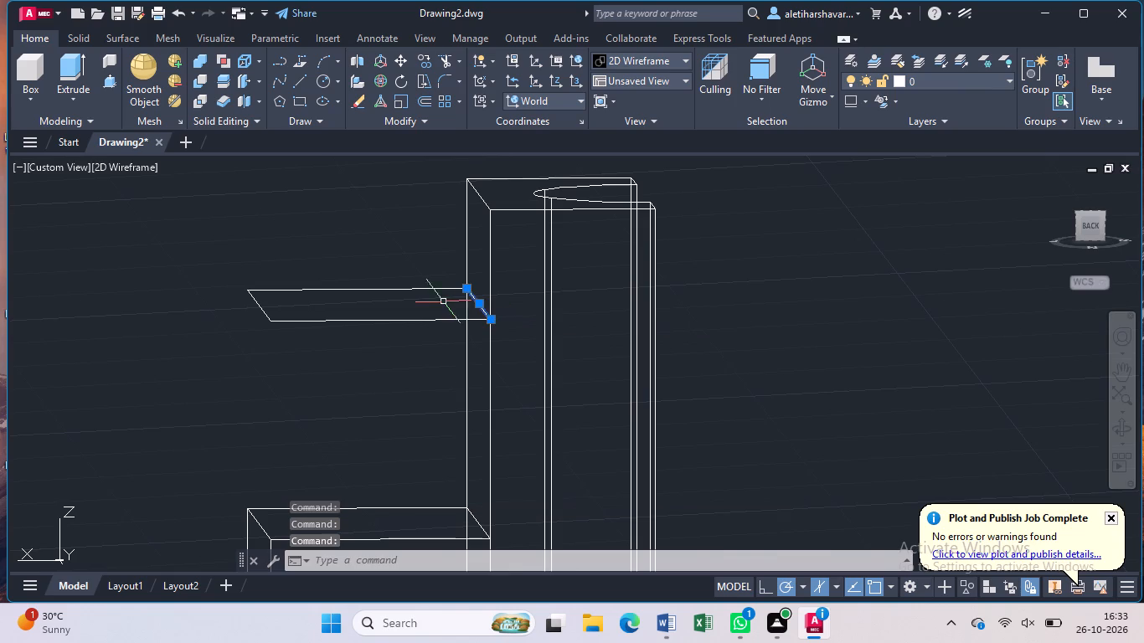
click(427, 288)
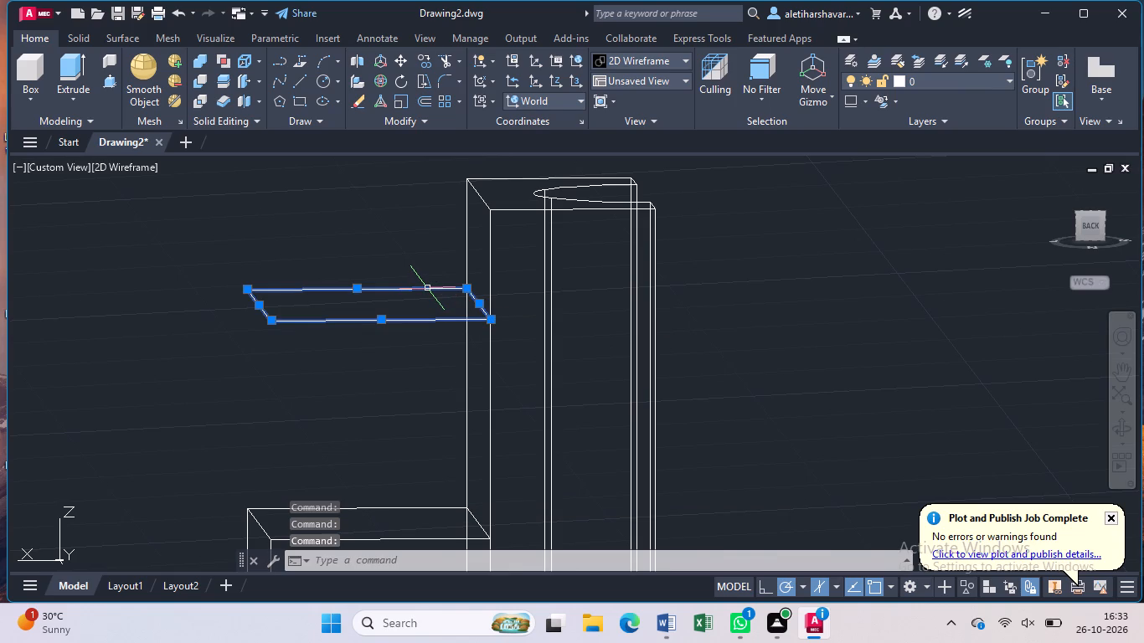
key(j)
key(Return)
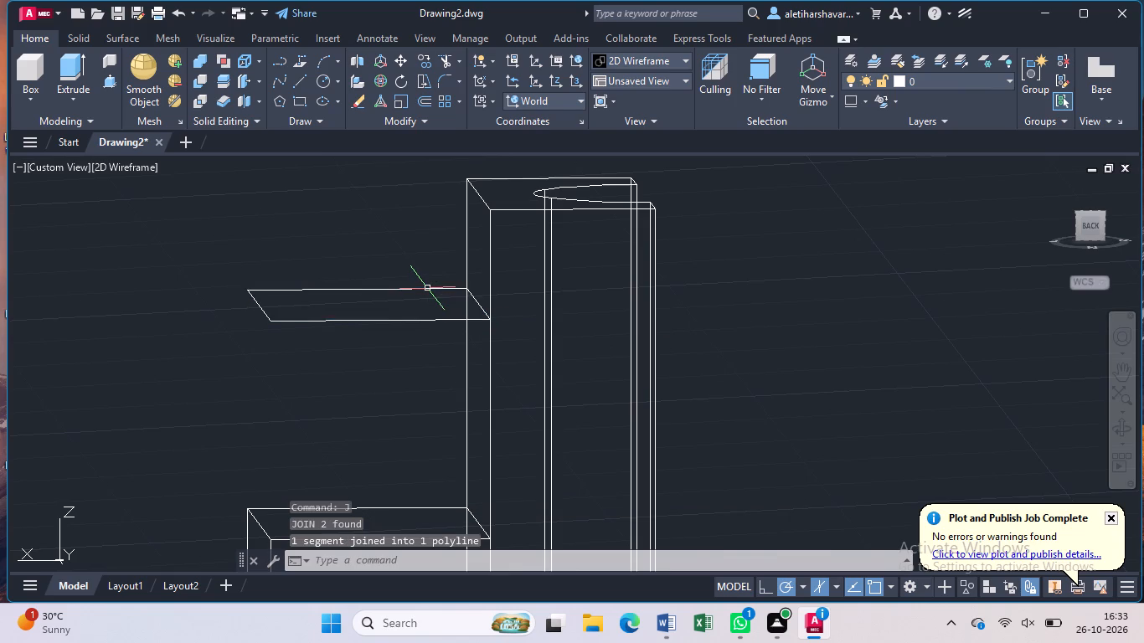
Press-pull the closed 40 by 70 outline beside the tall block upward by 20.
click(111, 80)
click(287, 310)
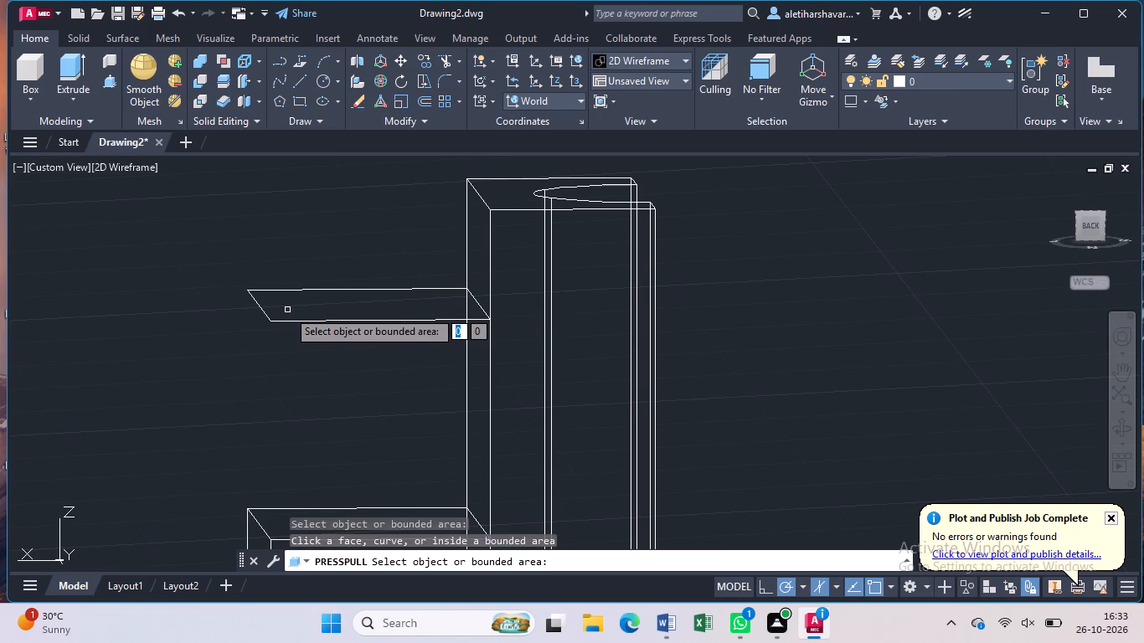
click(287, 310)
click(287, 310)
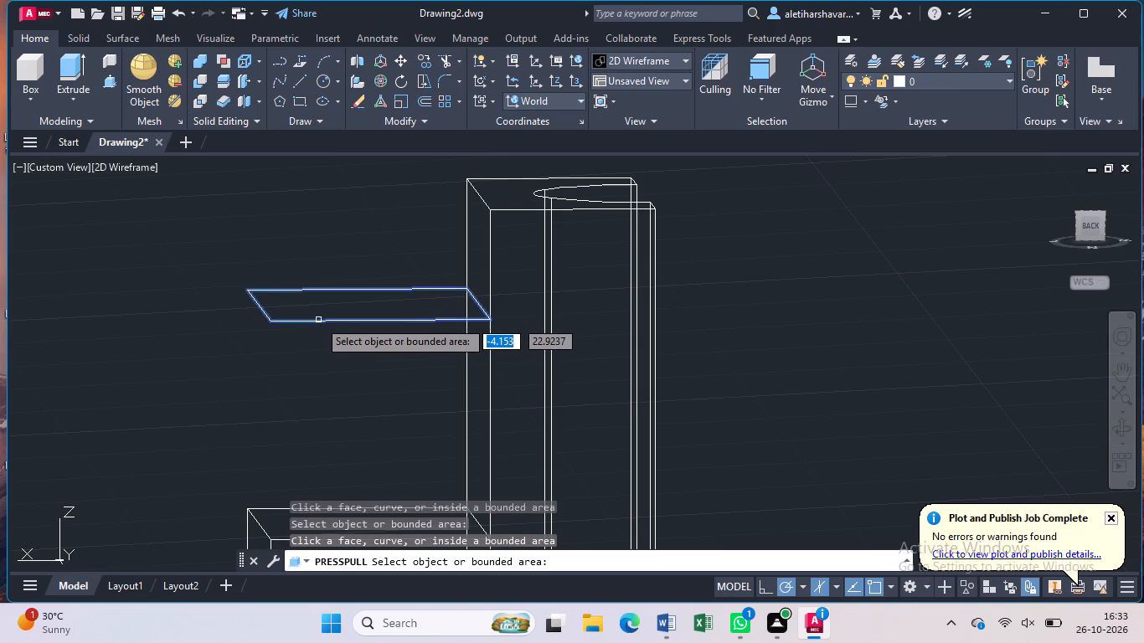
click(318, 320)
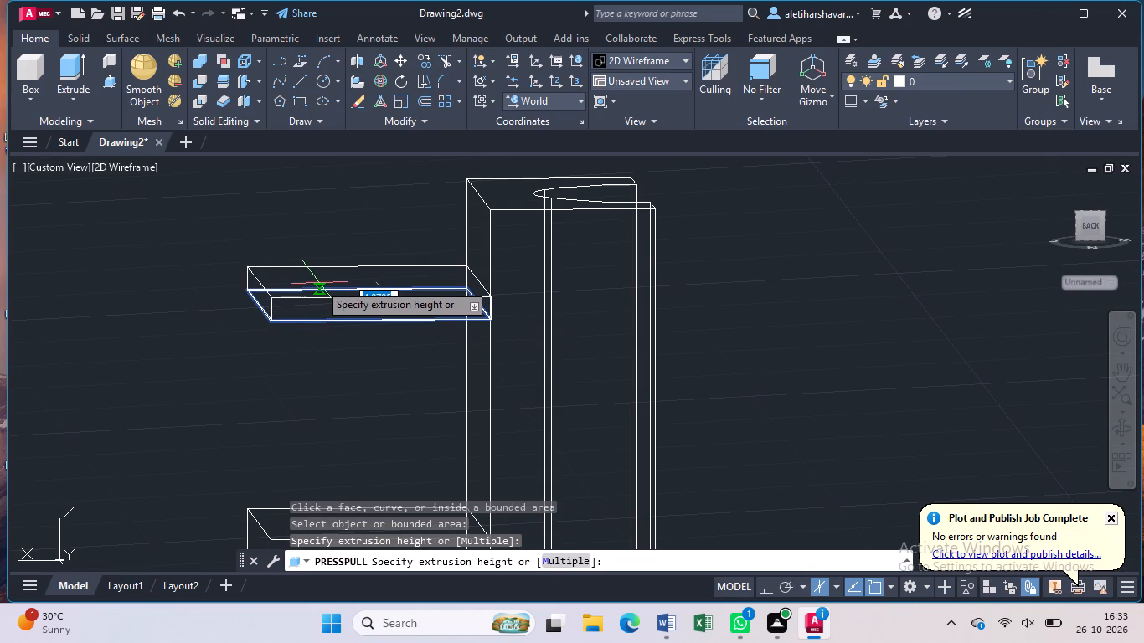
text(20)
key(Return)
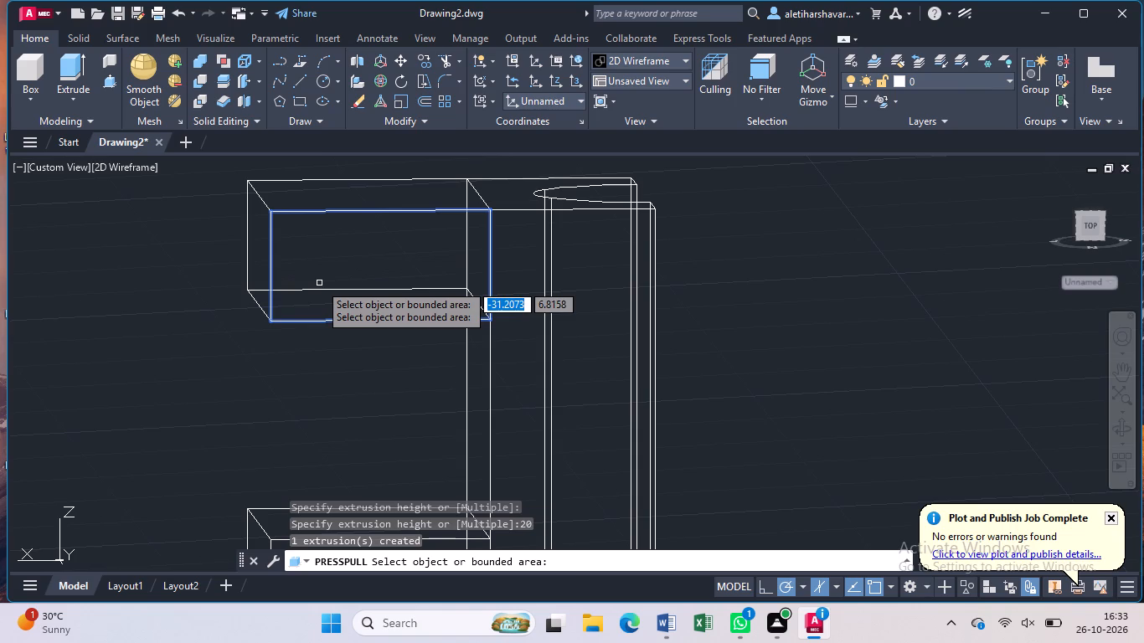
key(Escape)
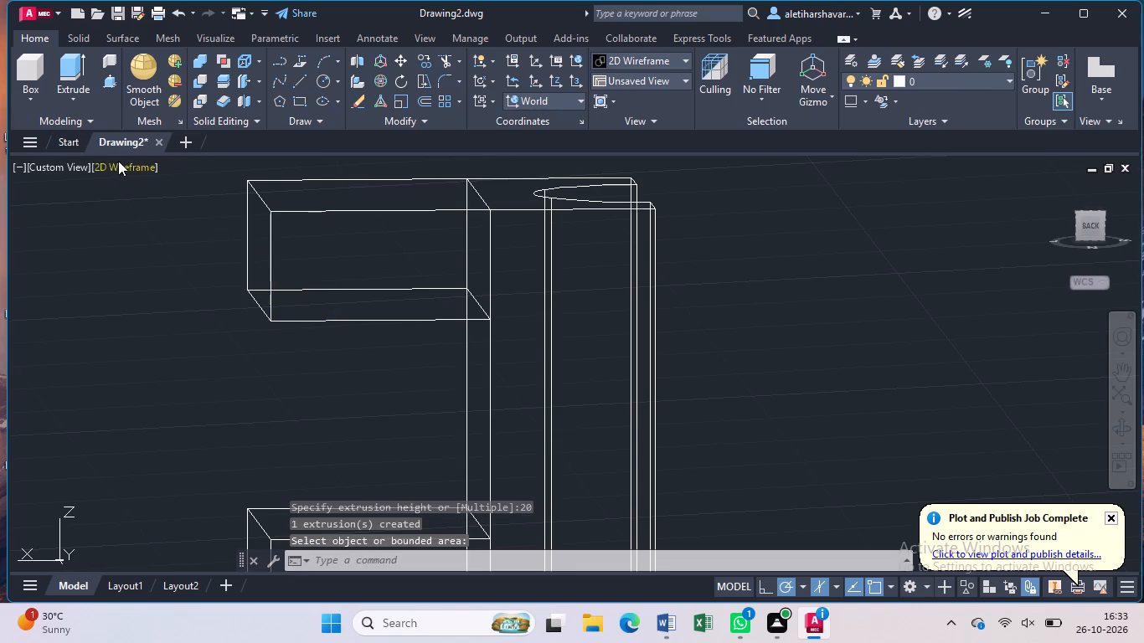
Inspect the whole part in the Shaded visual style, and return to 2D Wireframe.
click(120, 165)
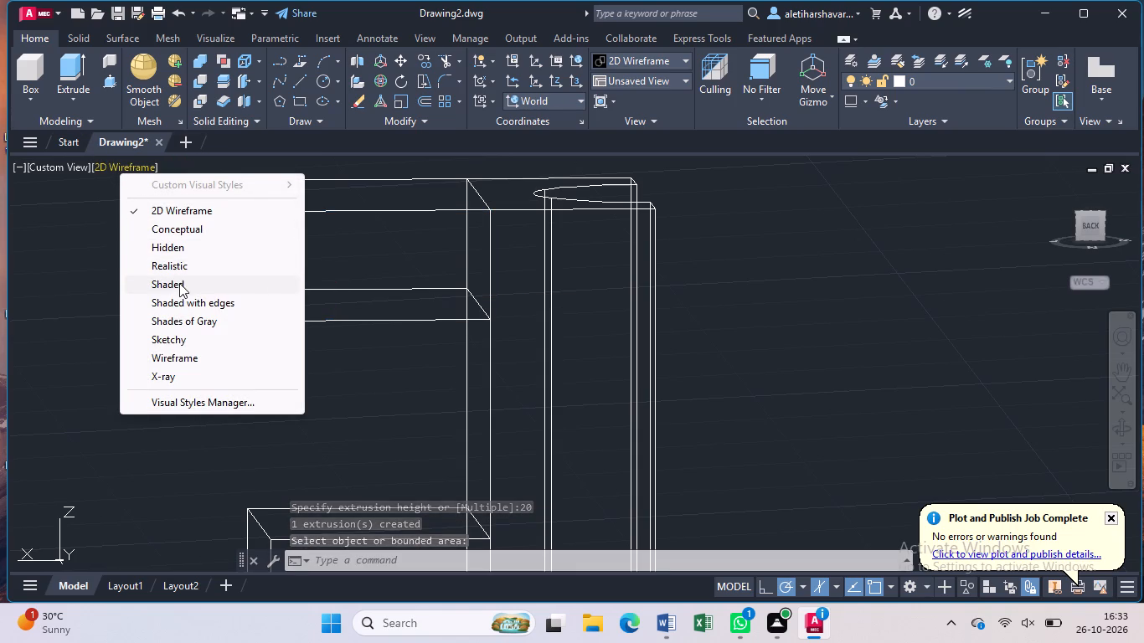
click(179, 283)
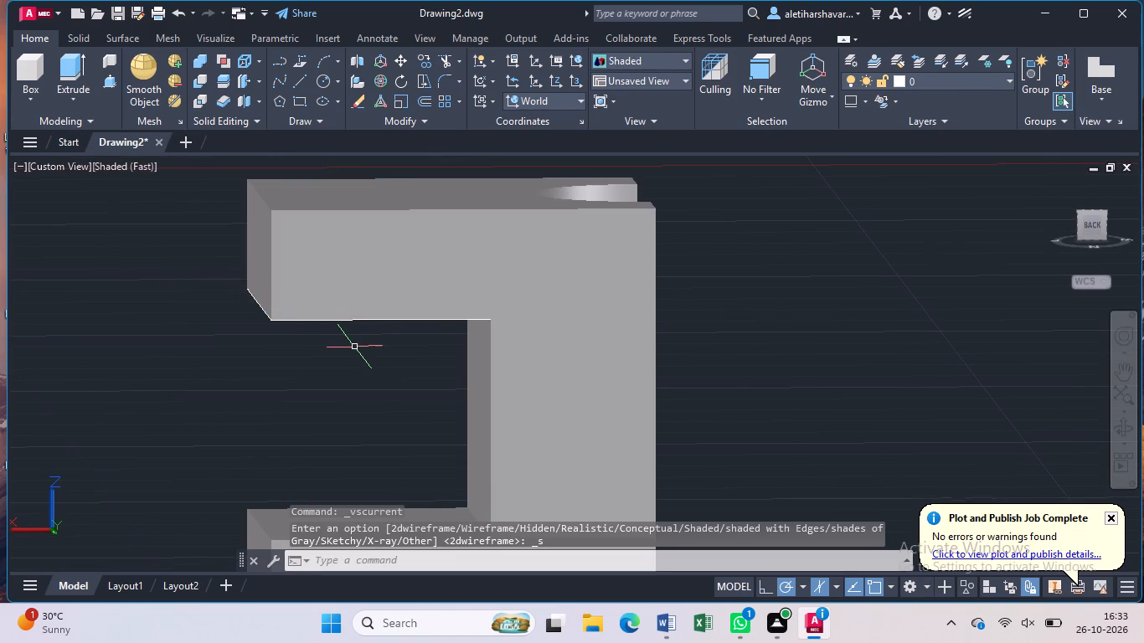
middle_drag(350, 342, 349, 404)
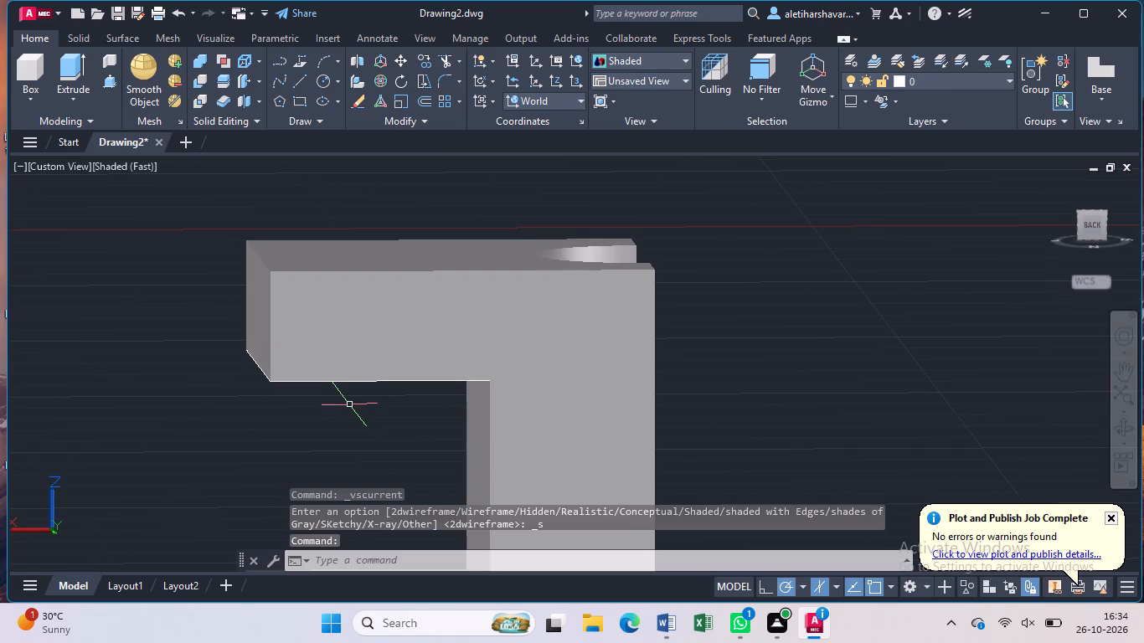
middle_drag(349, 404, 366, 489)
scroll(376, 450, down, 1)
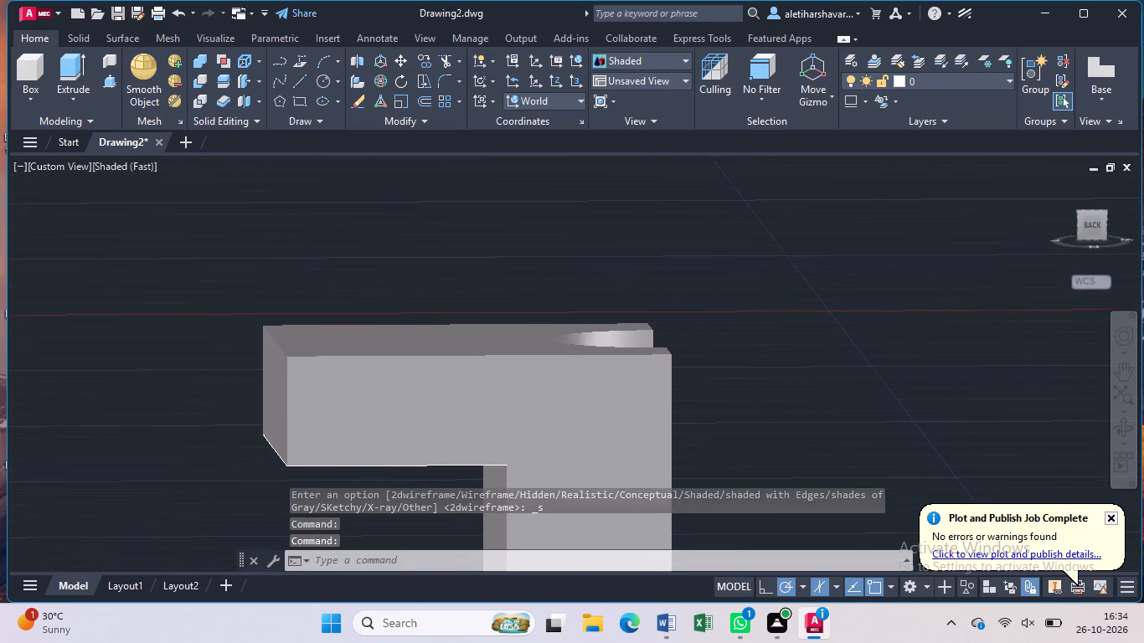
scroll(376, 450, down, 2)
middle_drag(376, 449, 379, 390)
scroll(379, 389, up, 2)
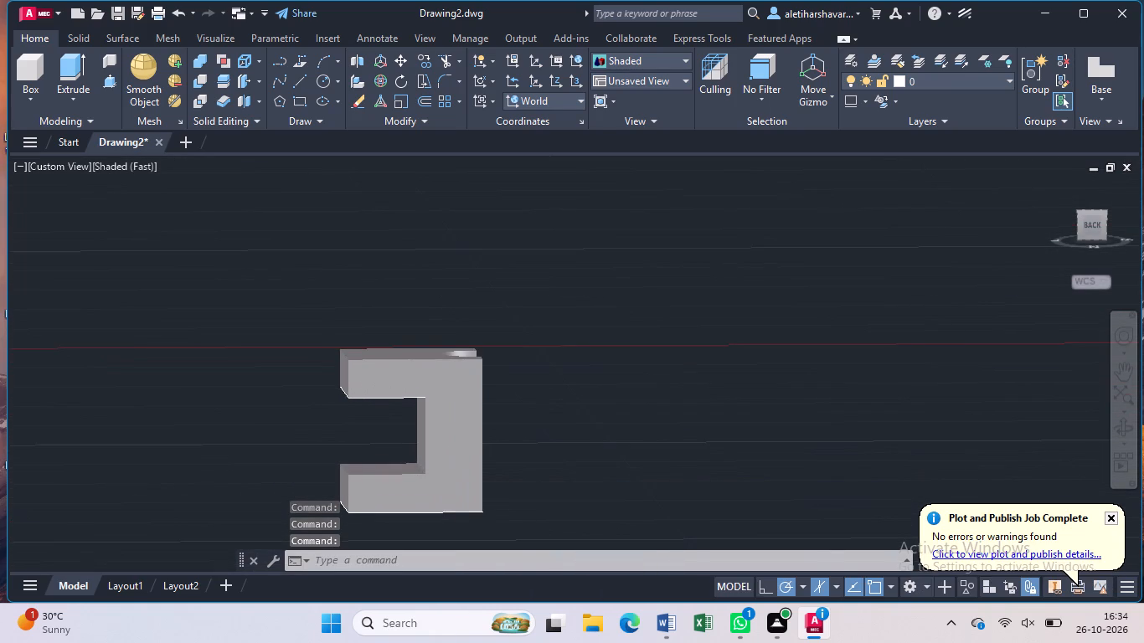
click(111, 167)
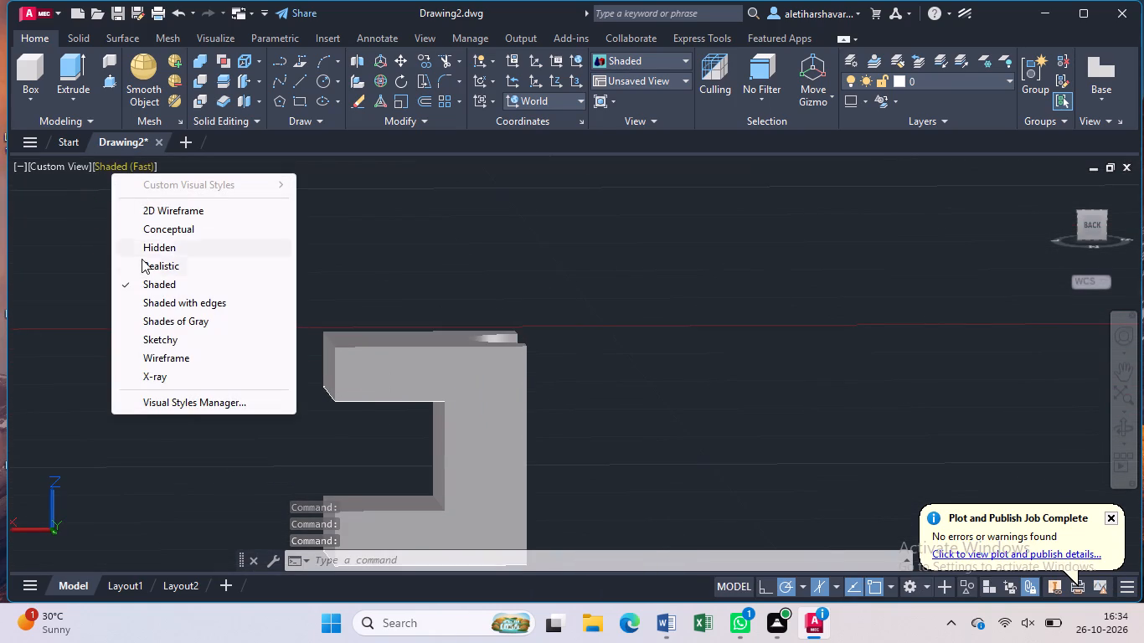
click(172, 211)
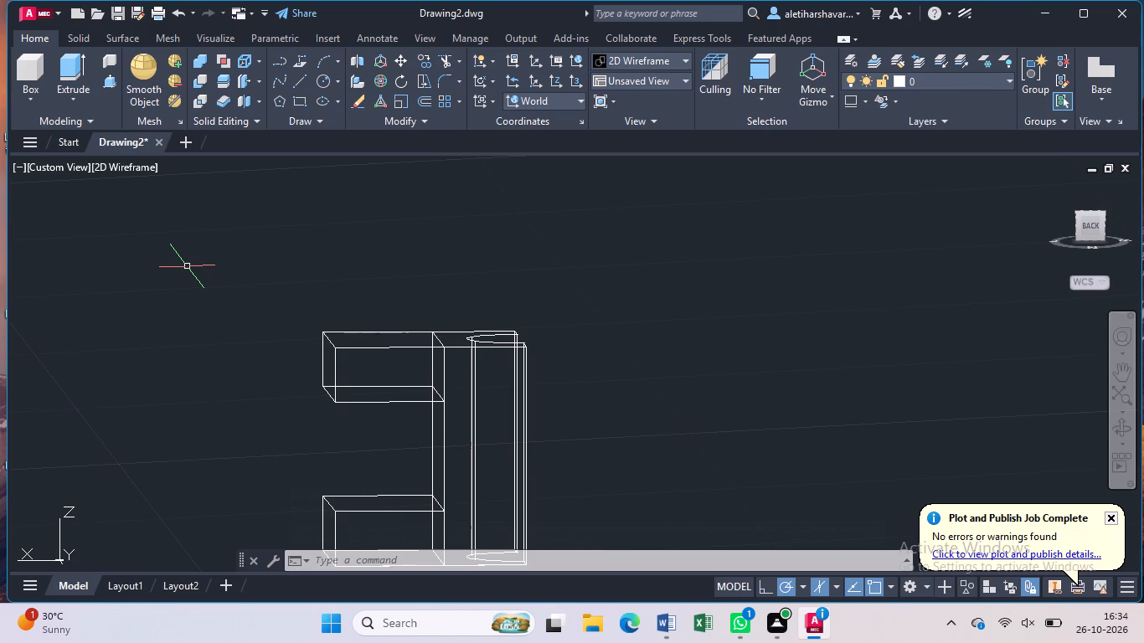
Draw a 20 long line along the upper plate's top edge from its outer corner, continuing with a line across the top past the opposite edge.
key(l)
key(Return)
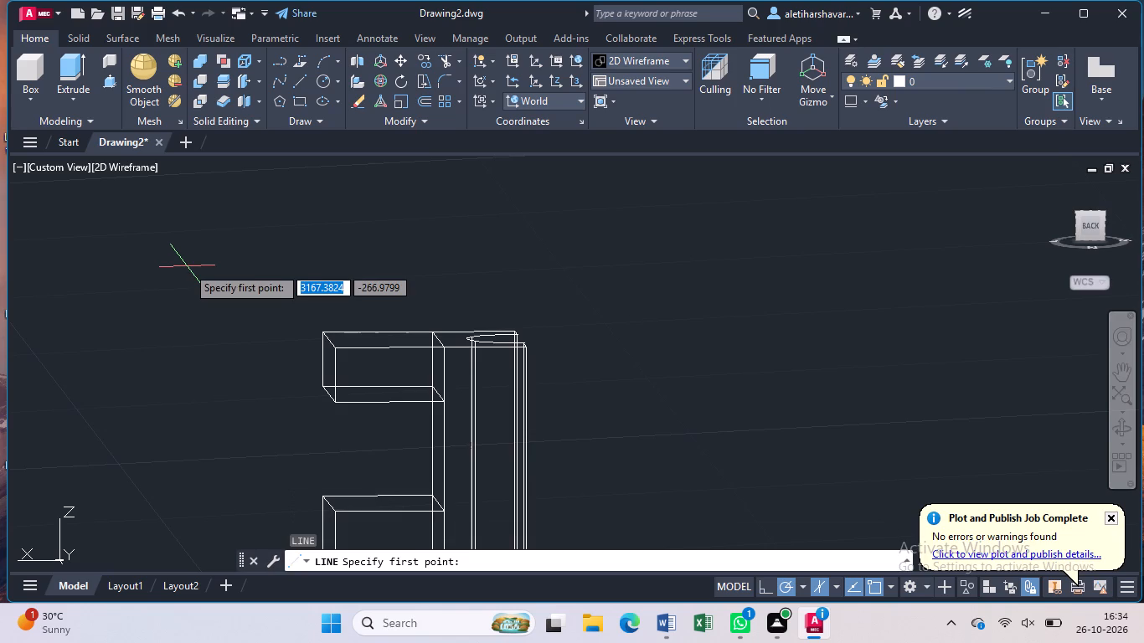
click(337, 348)
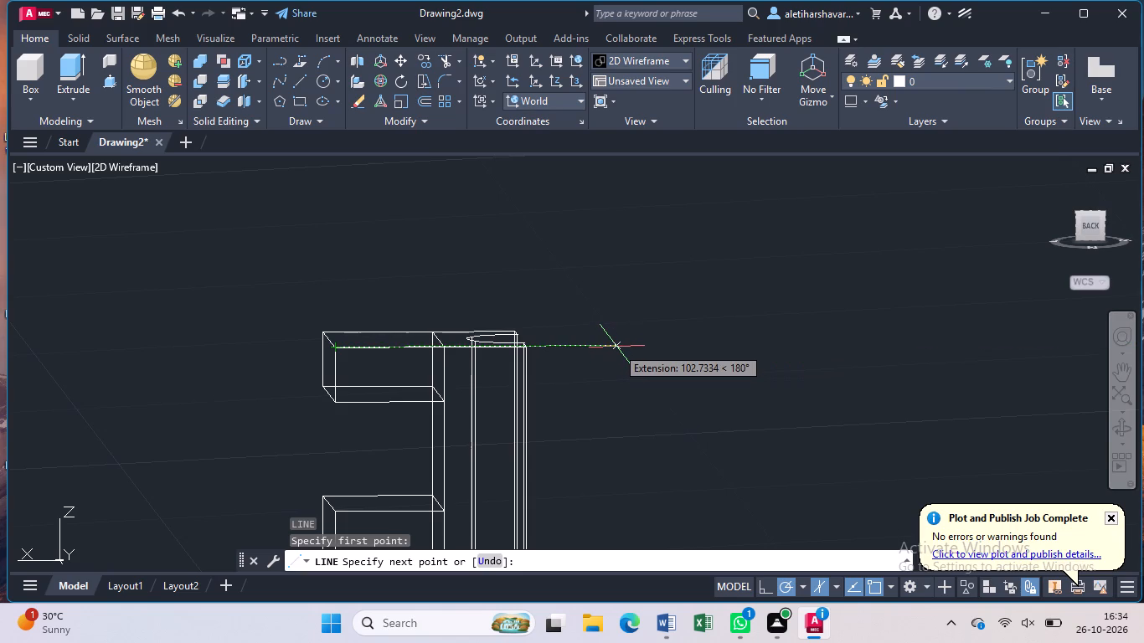
text(20)
key(Return)
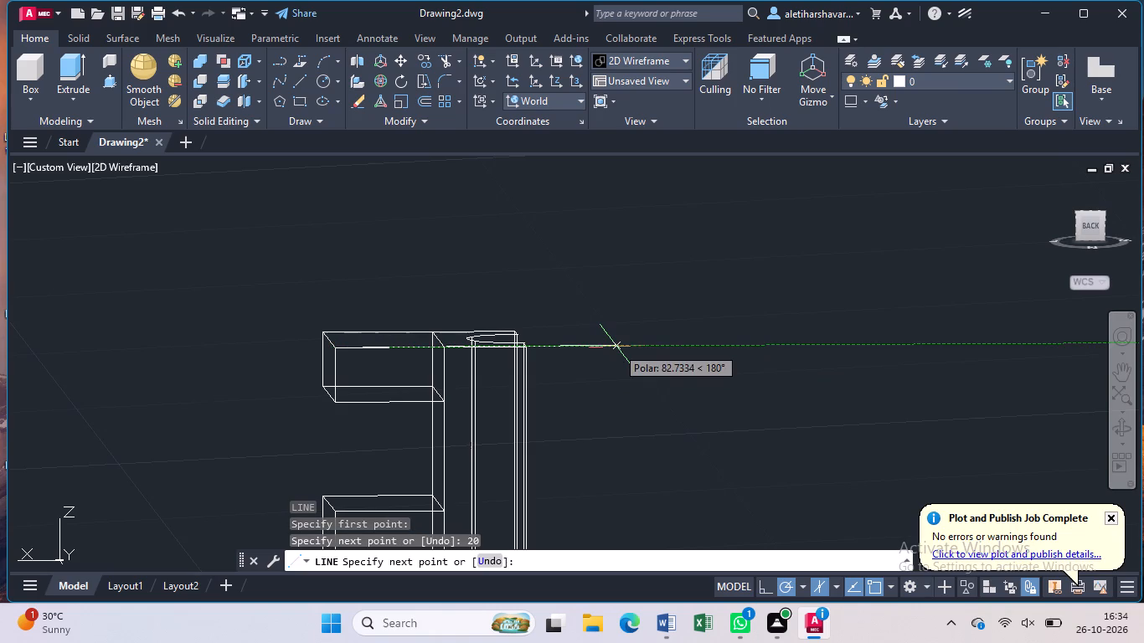
click(367, 315)
key(Escape)
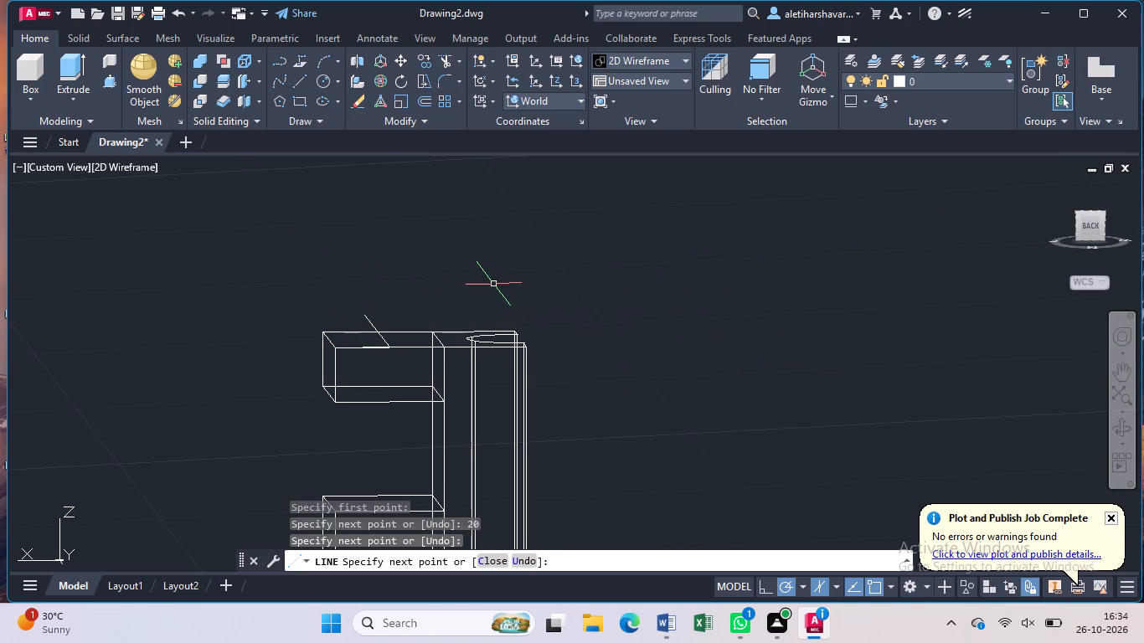
Trim the cross line's overhang beyond the opposite edge of the upper plate.
text(tr)
key(Return)
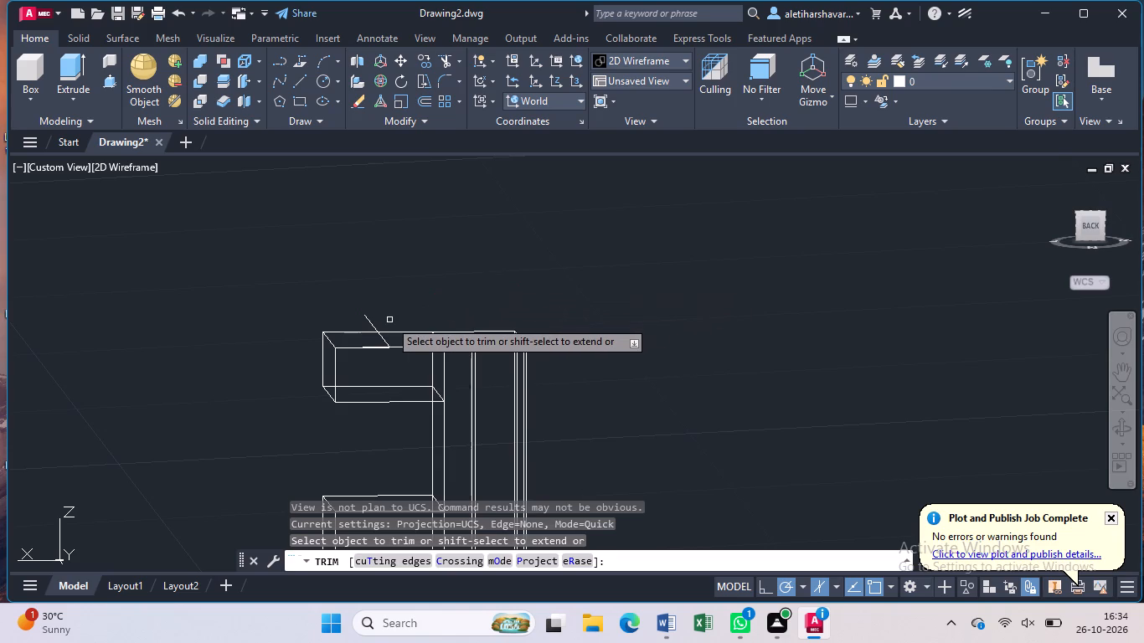
click(371, 323)
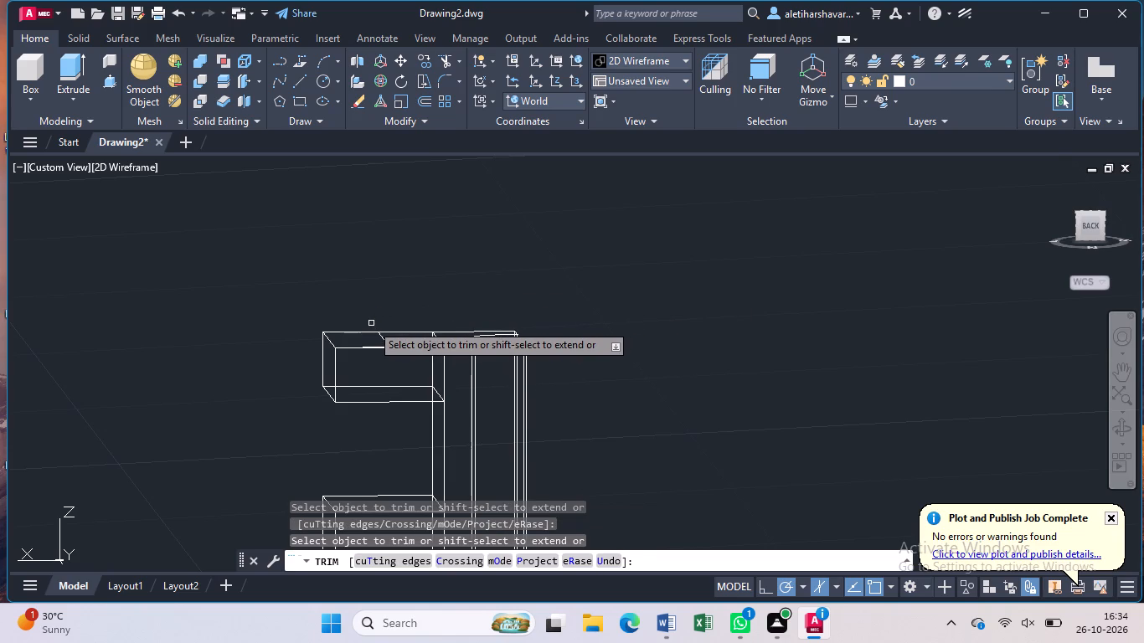
key(Escape)
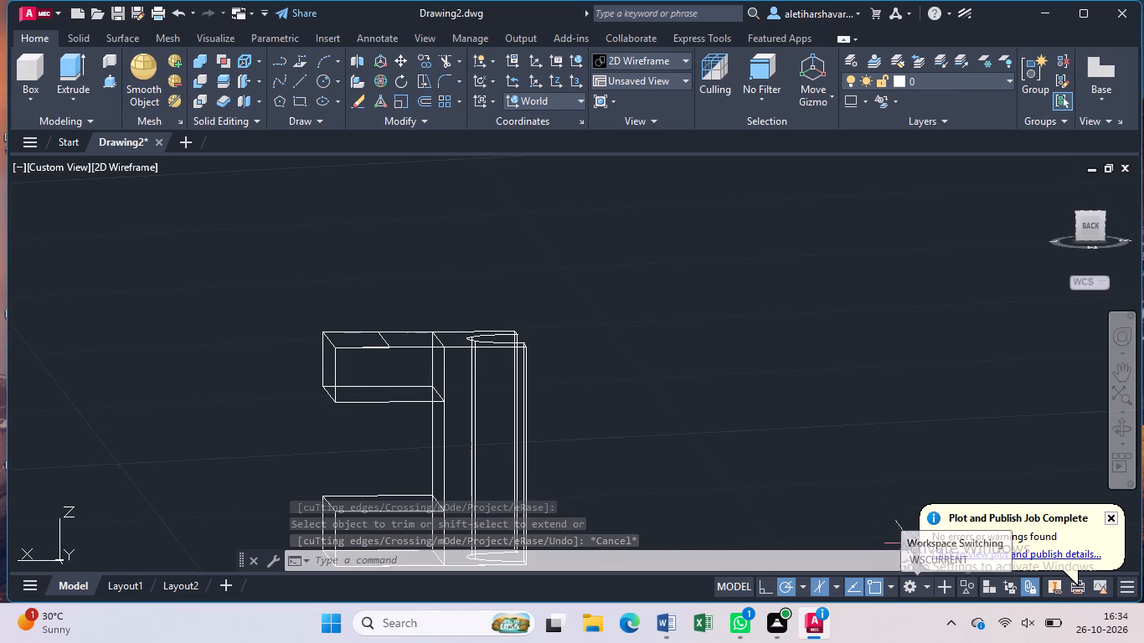
Press-pull the 20 wide outer strip of the upper plate's top upward by 40.
click(1120, 430)
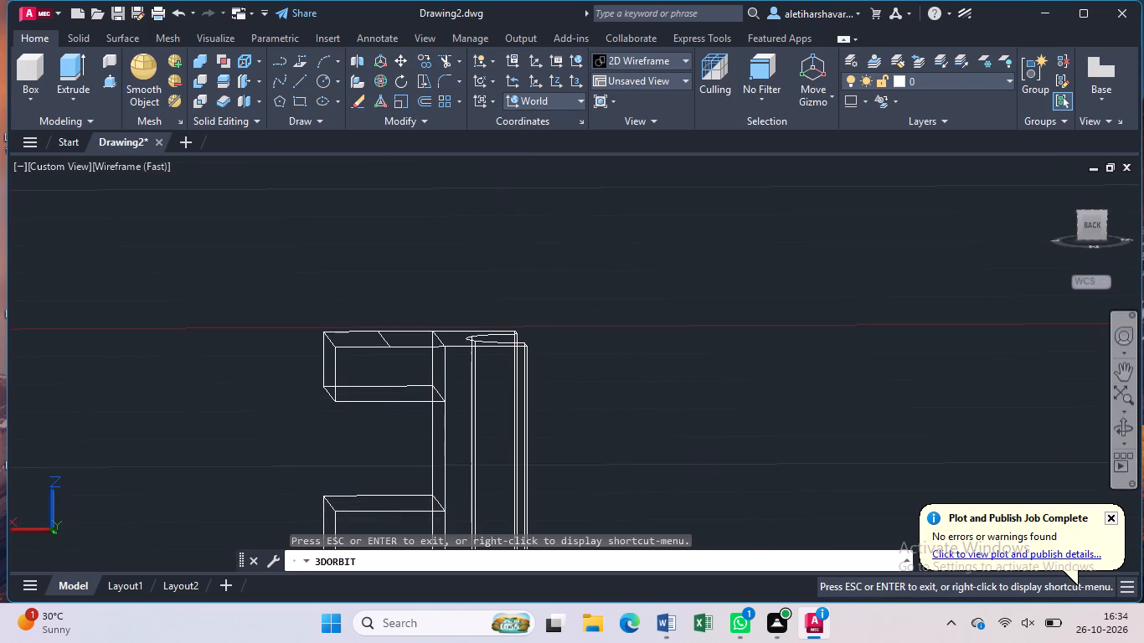
drag(683, 399, 686, 440)
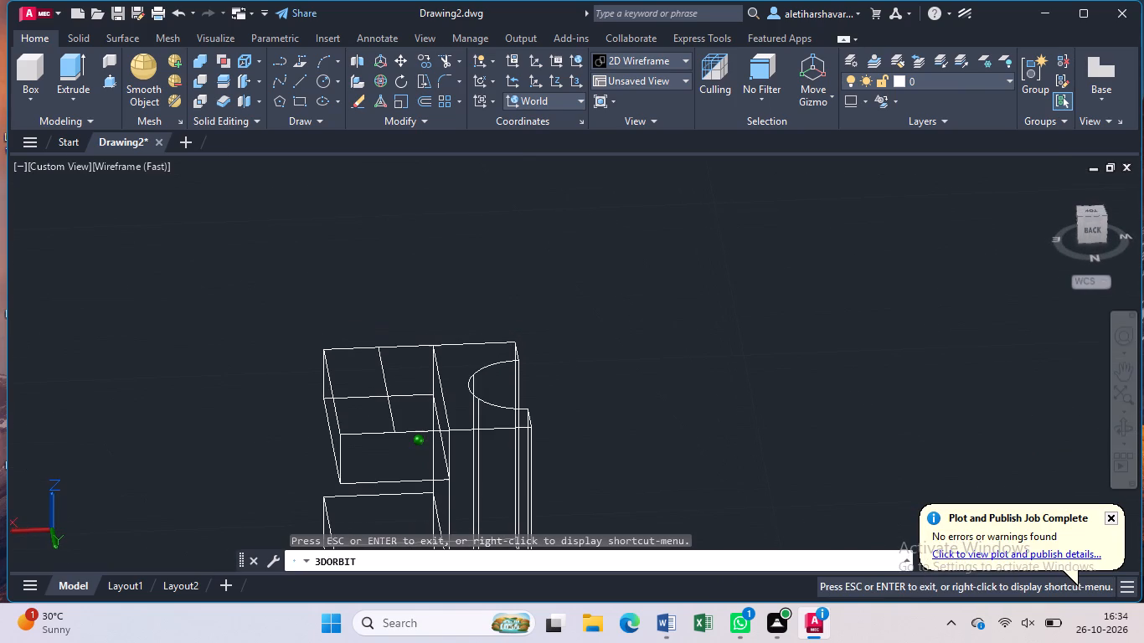
drag(686, 440, 670, 419)
key(Escape)
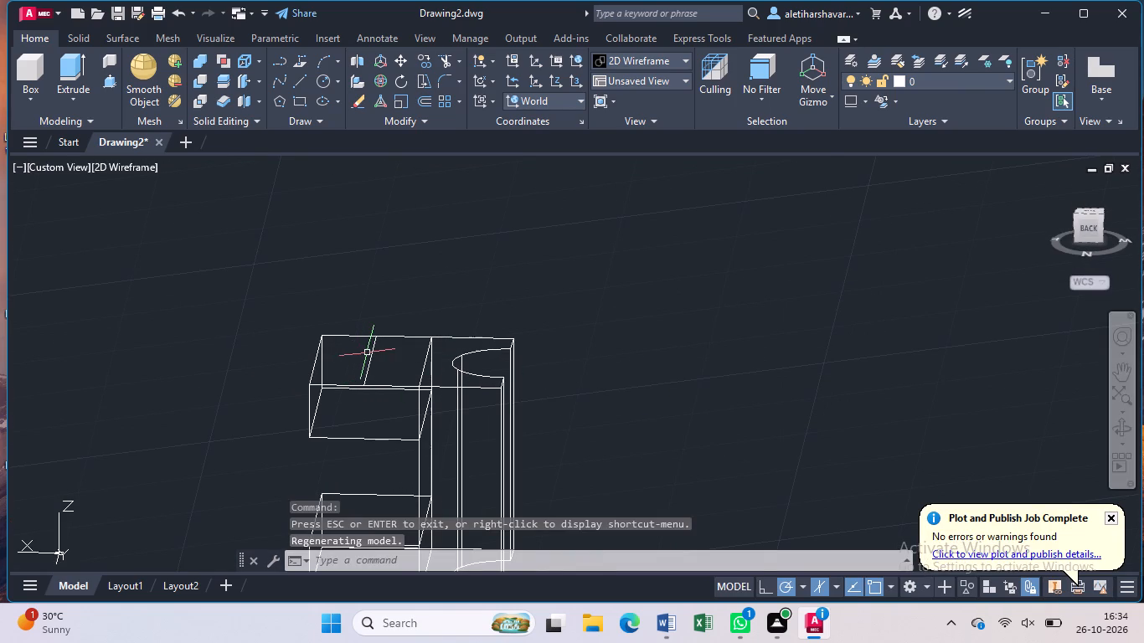
click(105, 80)
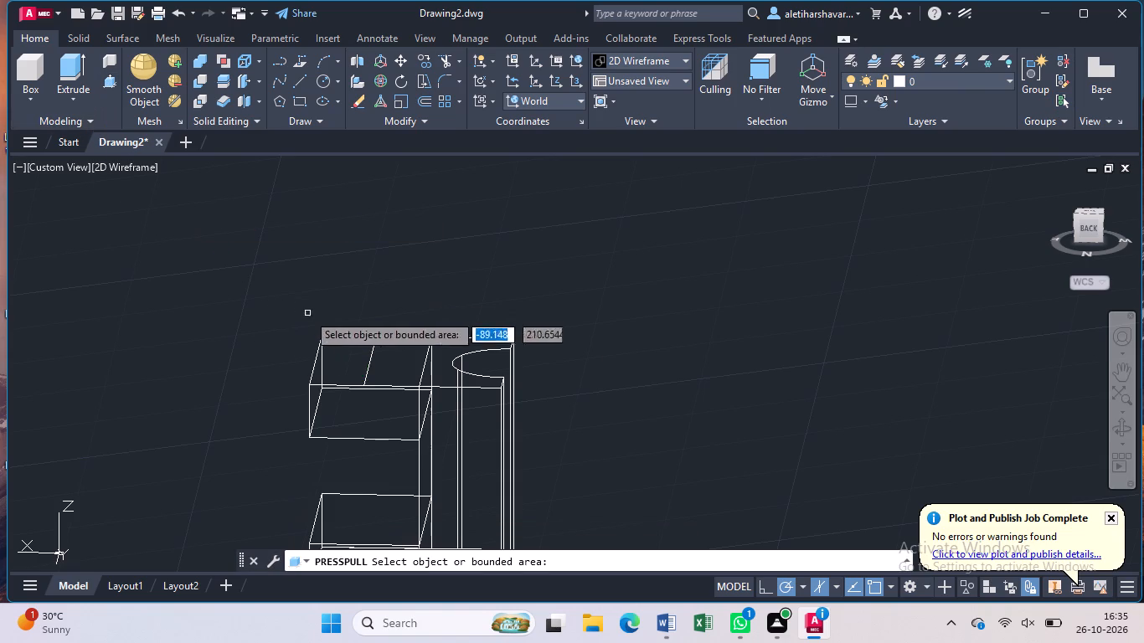
click(363, 369)
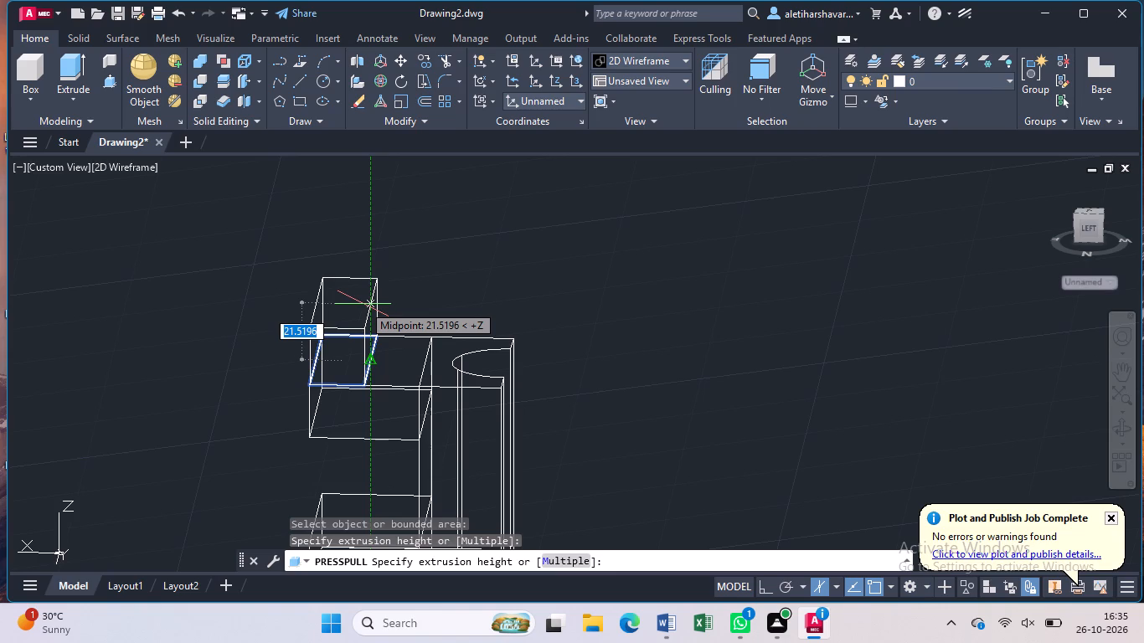
key(4)
key(0)
key(Return)
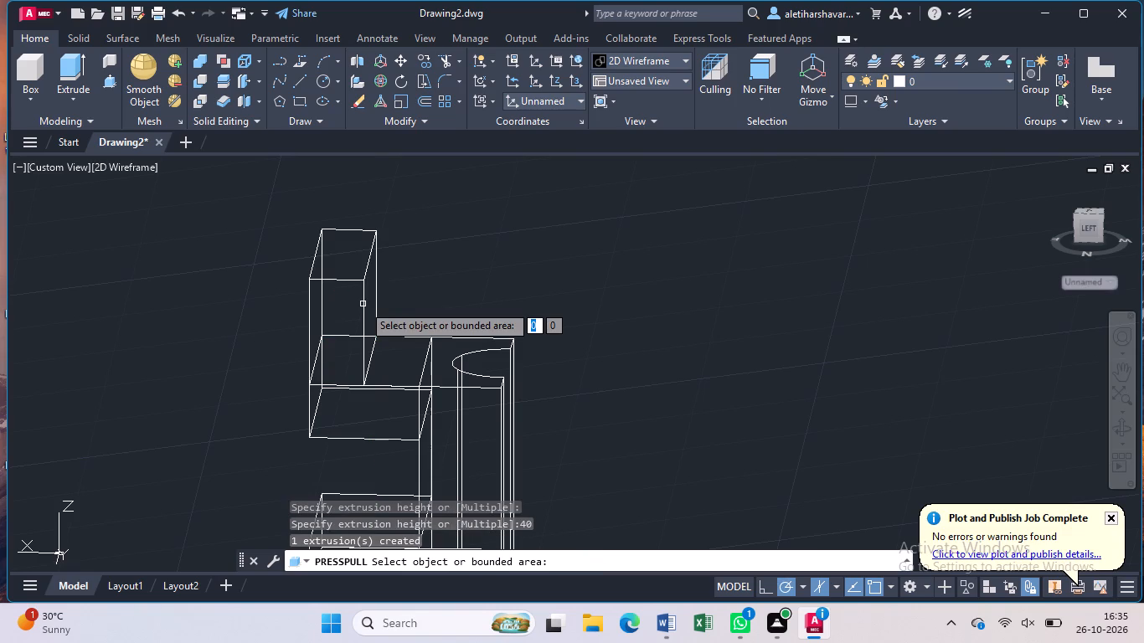
key(Escape)
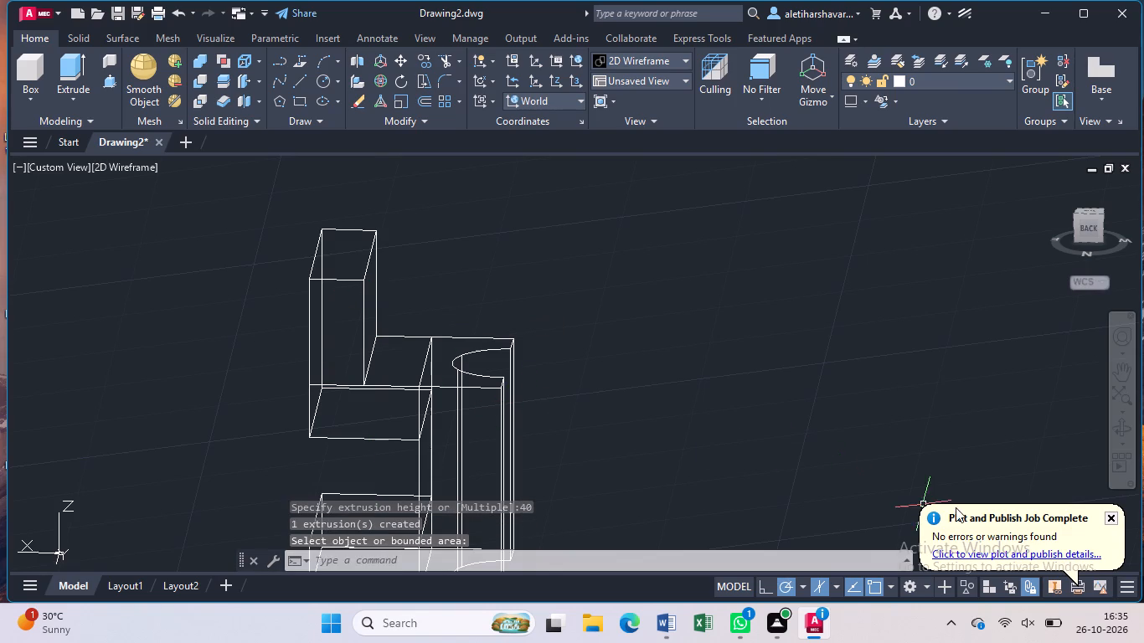
Orbit the model to face the right side of the part and its 40 high upright.
click(1127, 431)
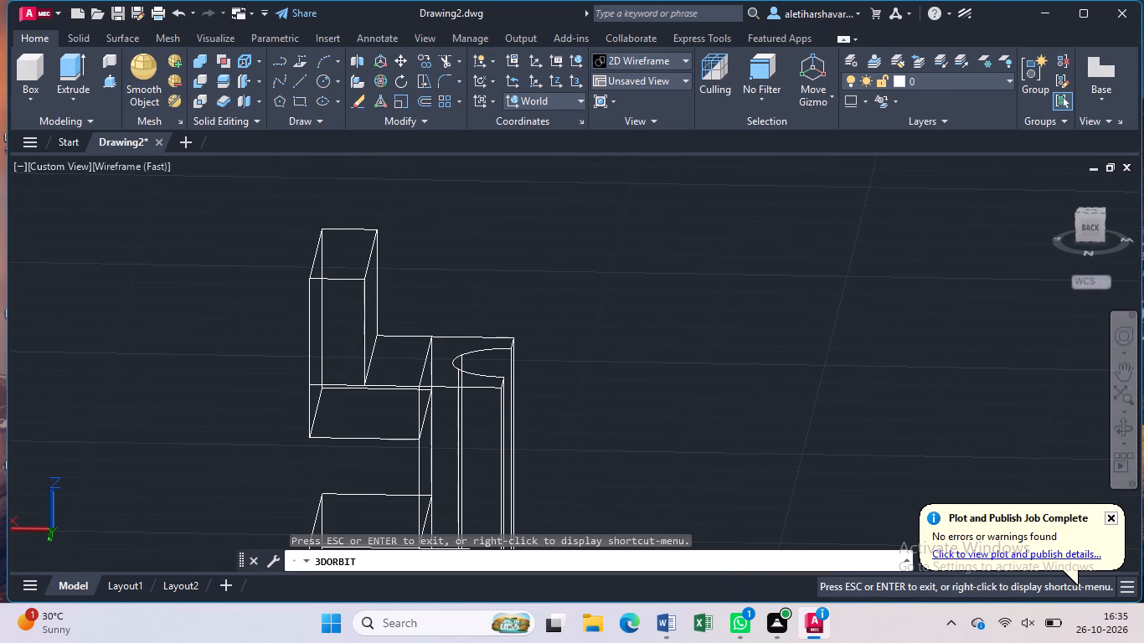
drag(651, 445, 774, 422)
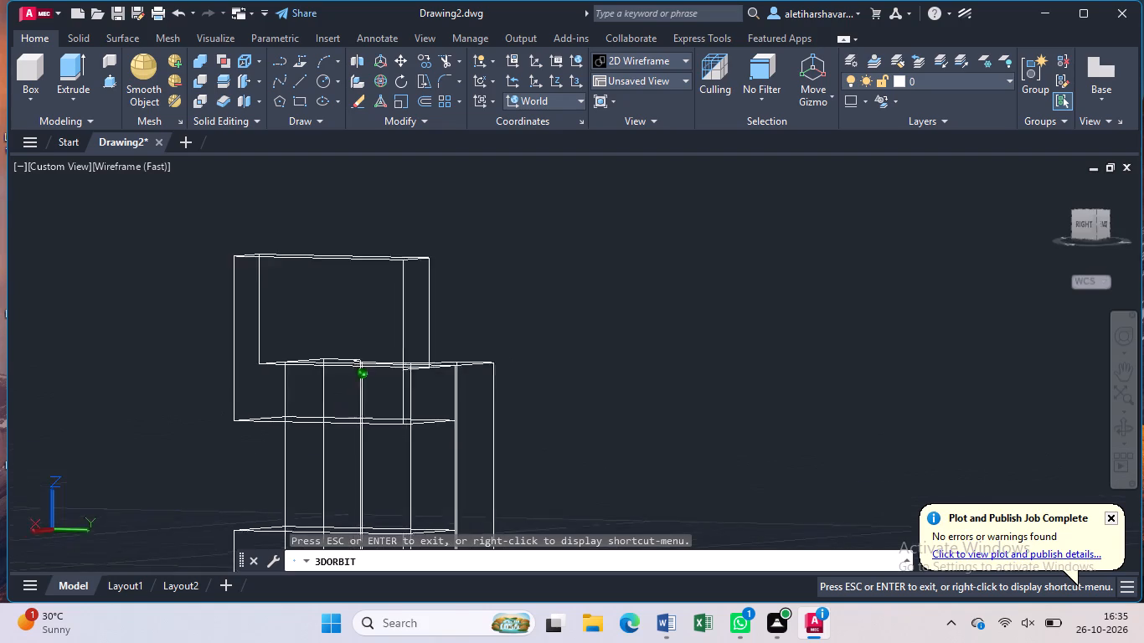
drag(774, 422, 817, 425)
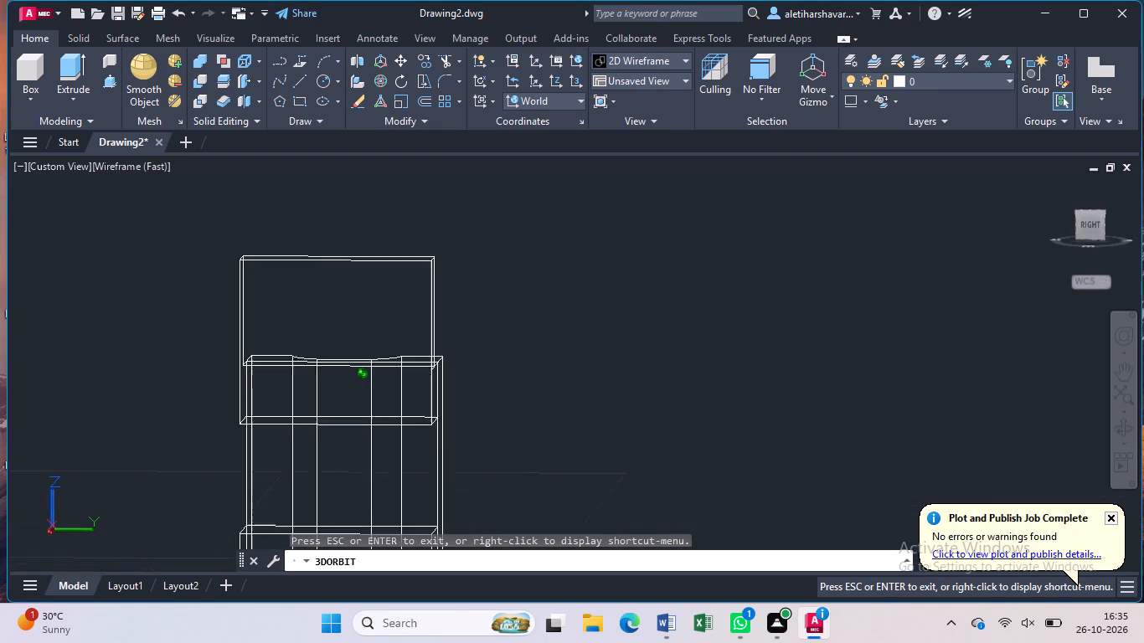
drag(817, 425, 822, 435)
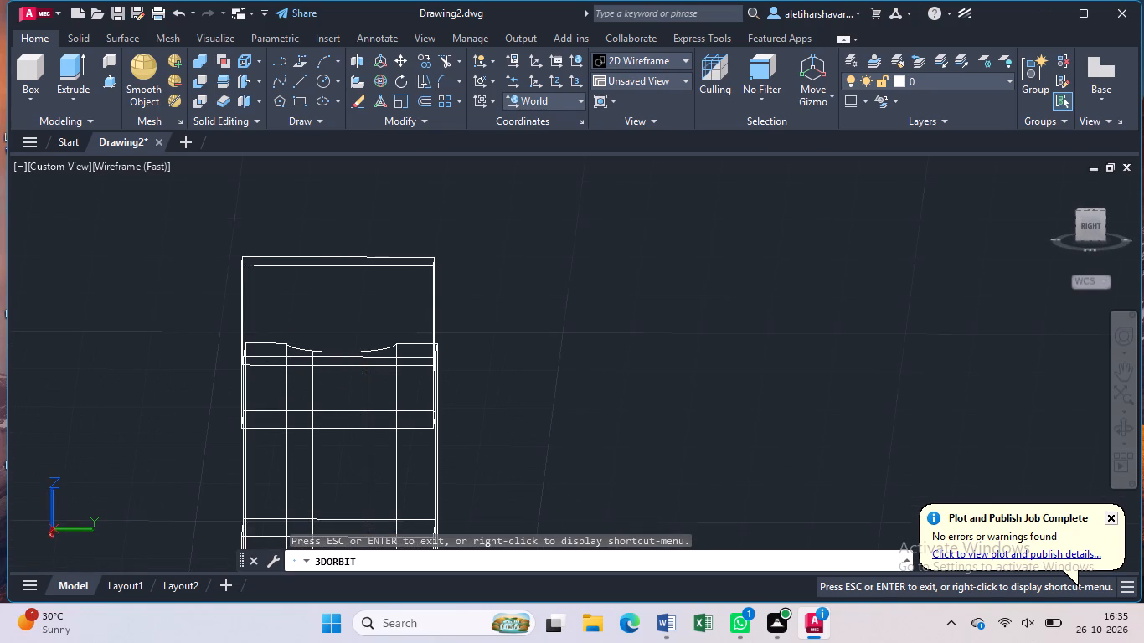
key(Escape)
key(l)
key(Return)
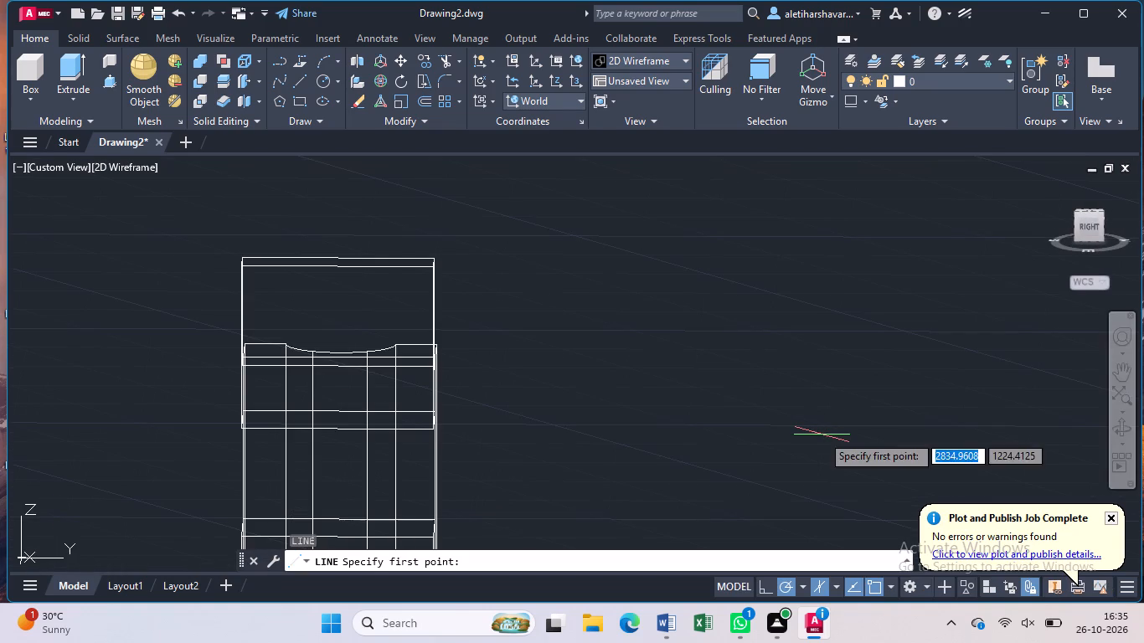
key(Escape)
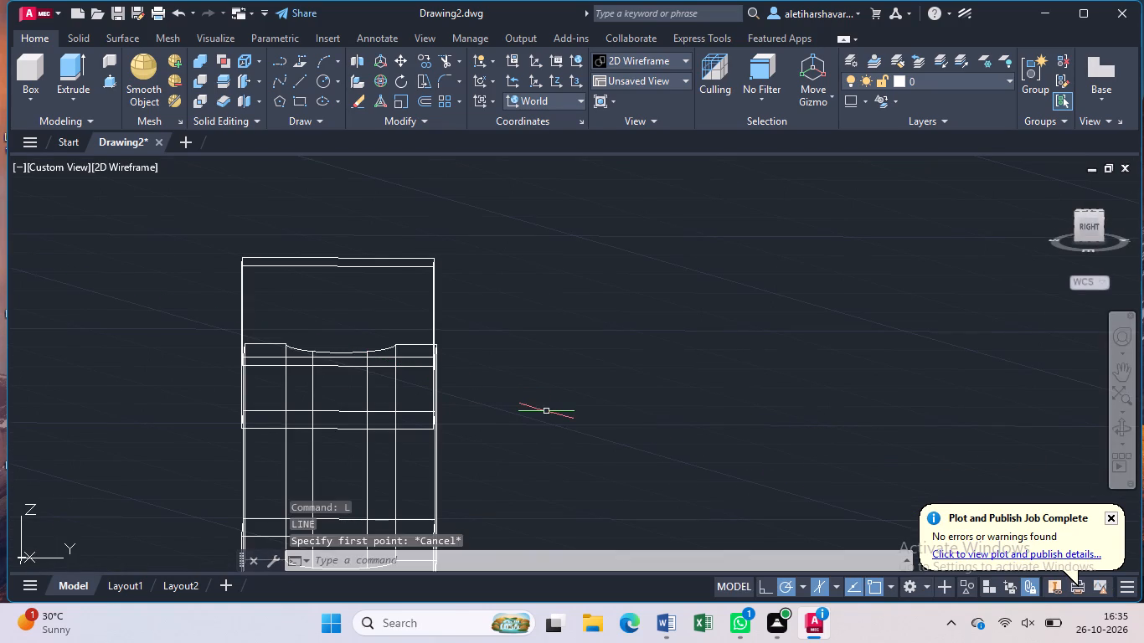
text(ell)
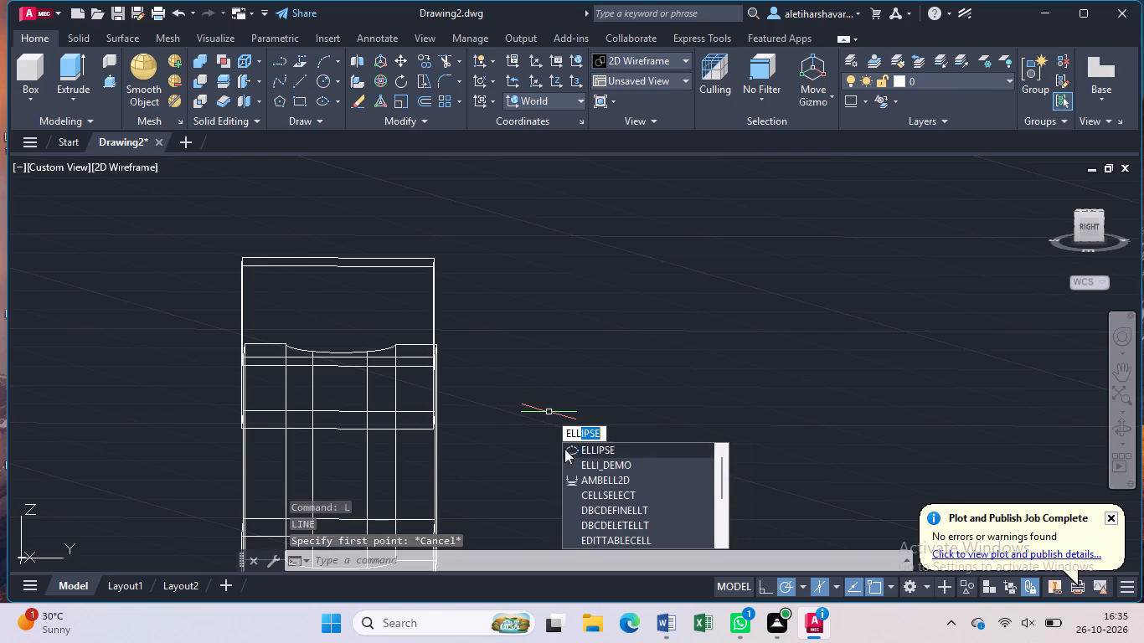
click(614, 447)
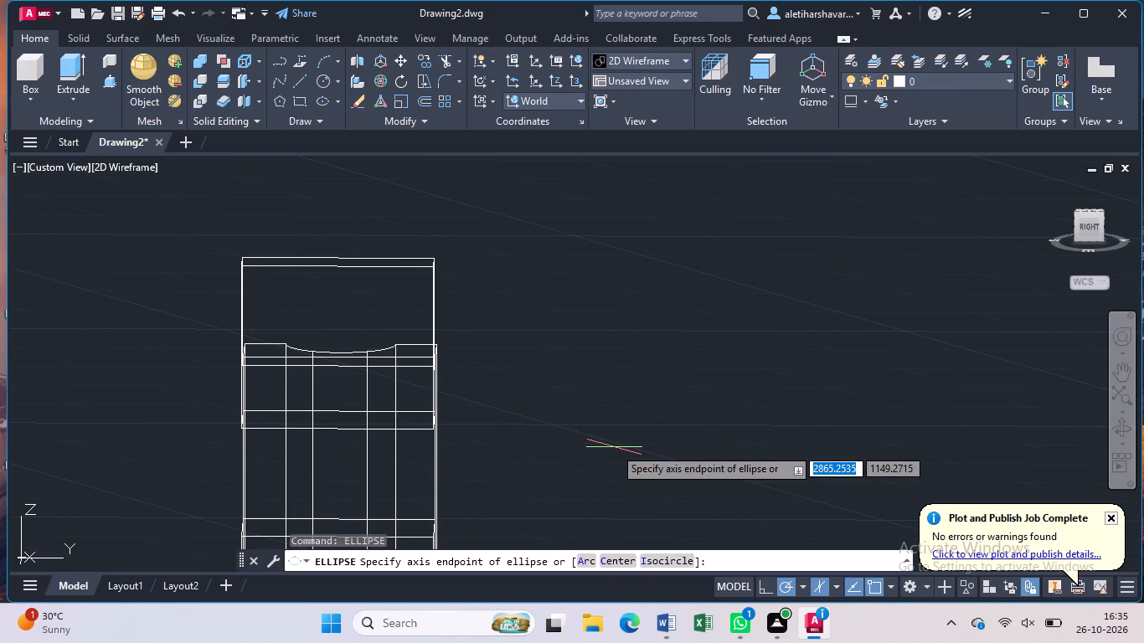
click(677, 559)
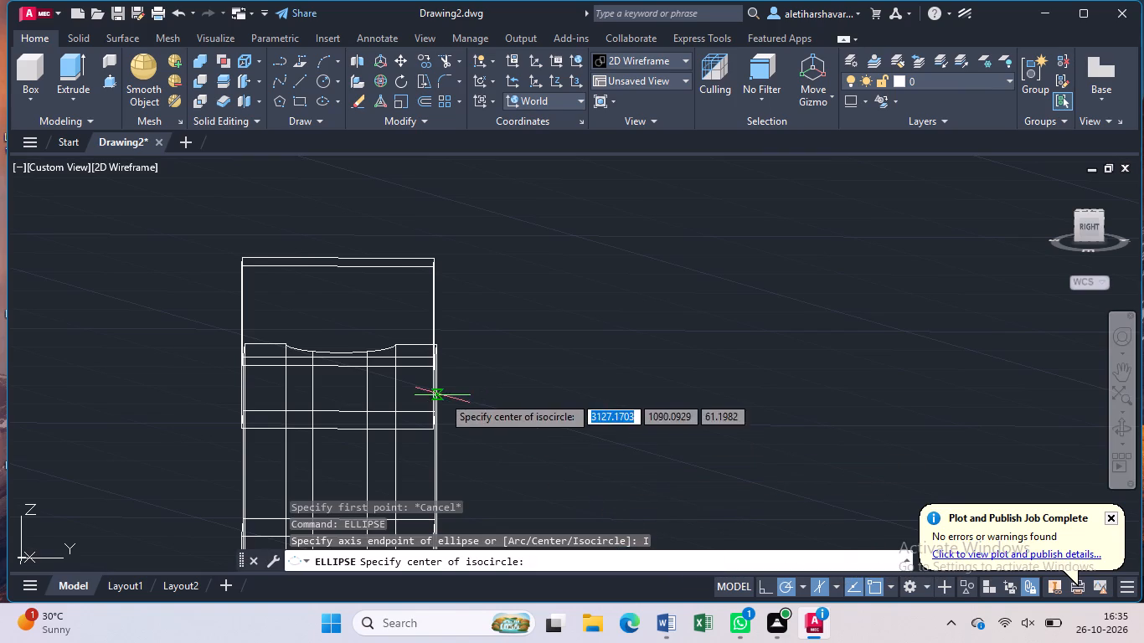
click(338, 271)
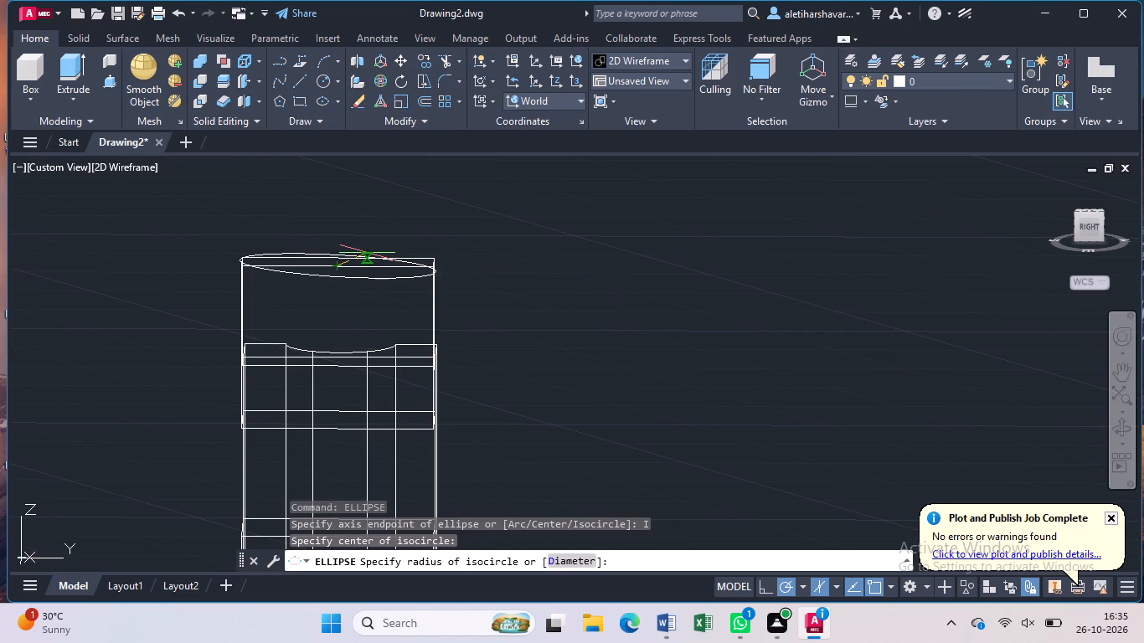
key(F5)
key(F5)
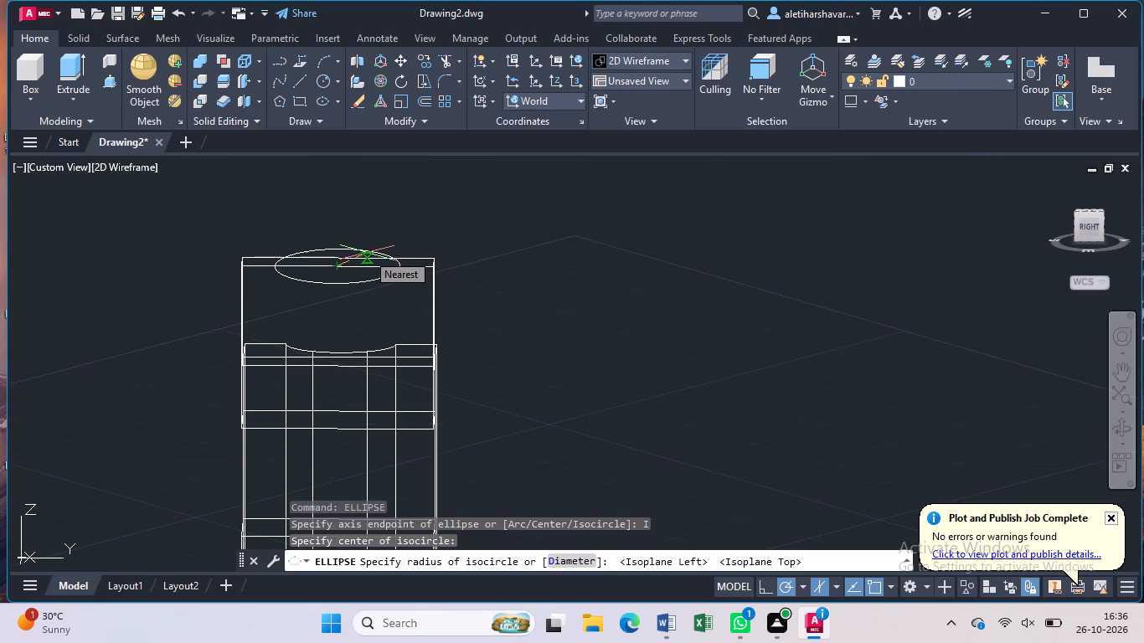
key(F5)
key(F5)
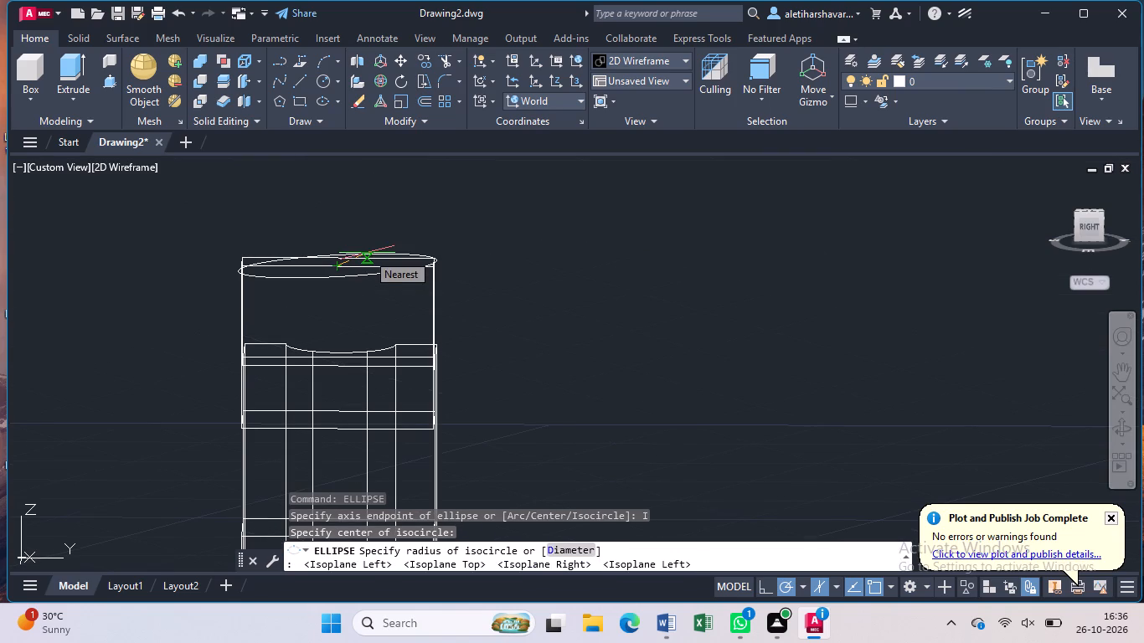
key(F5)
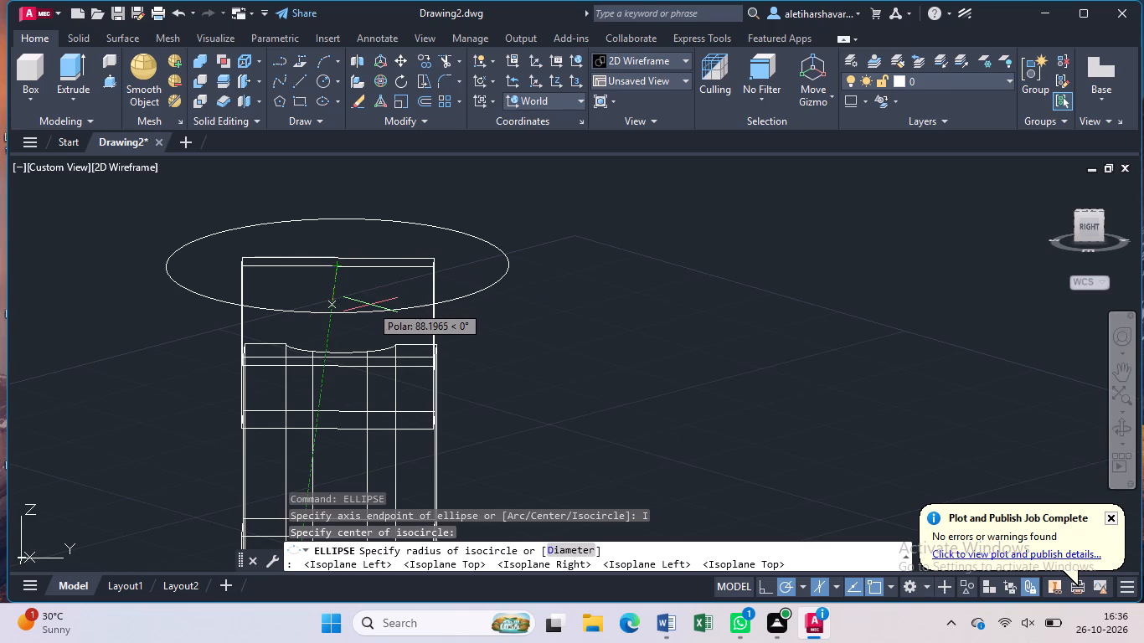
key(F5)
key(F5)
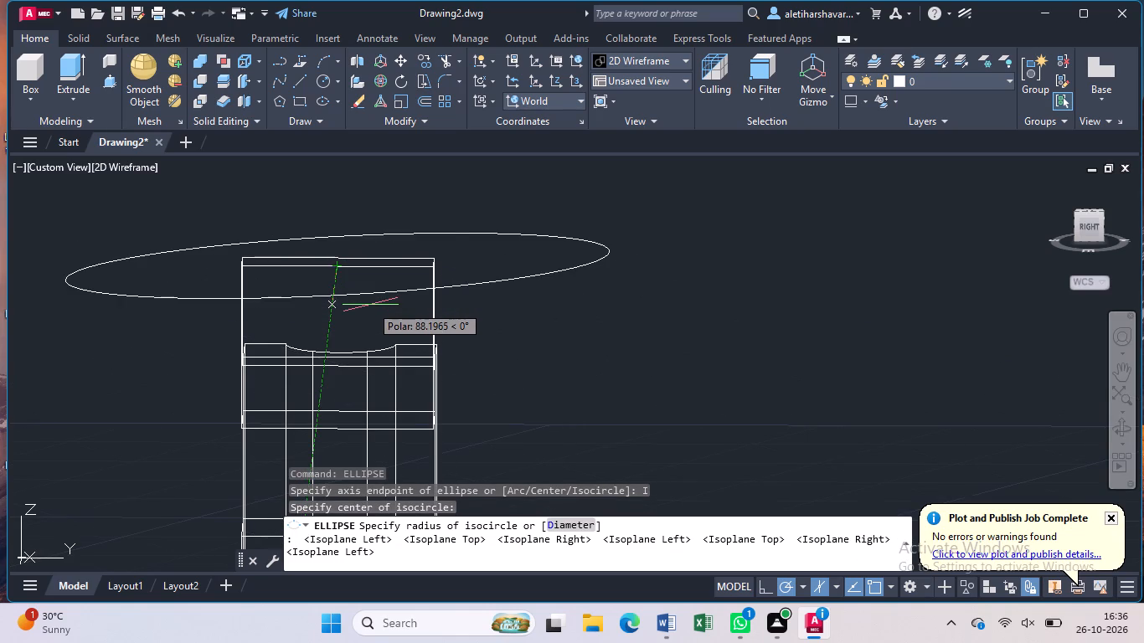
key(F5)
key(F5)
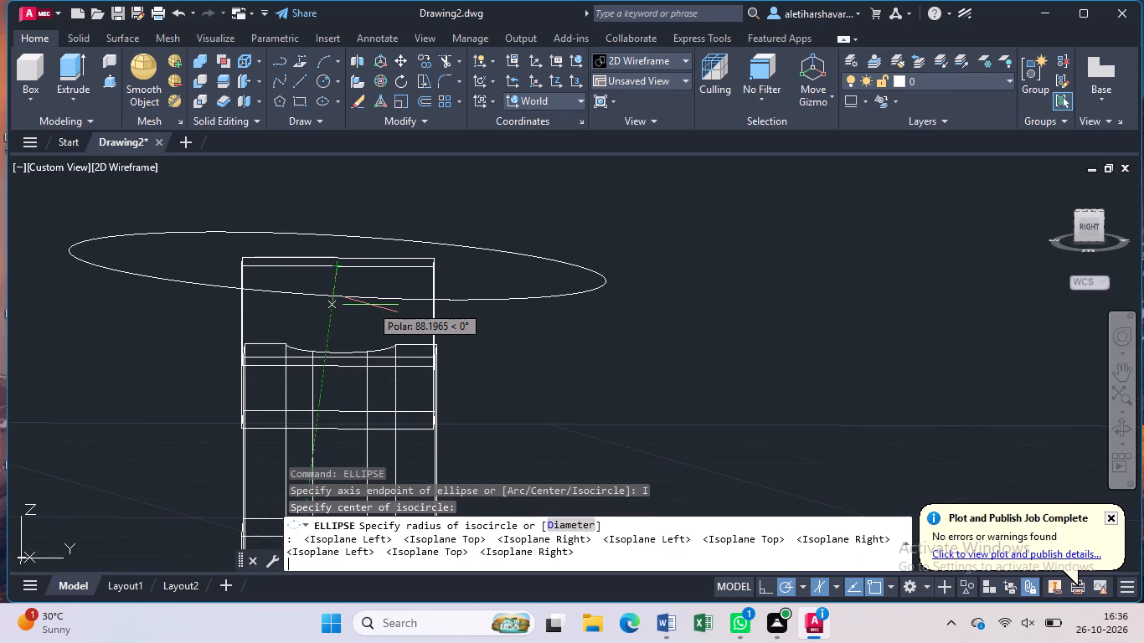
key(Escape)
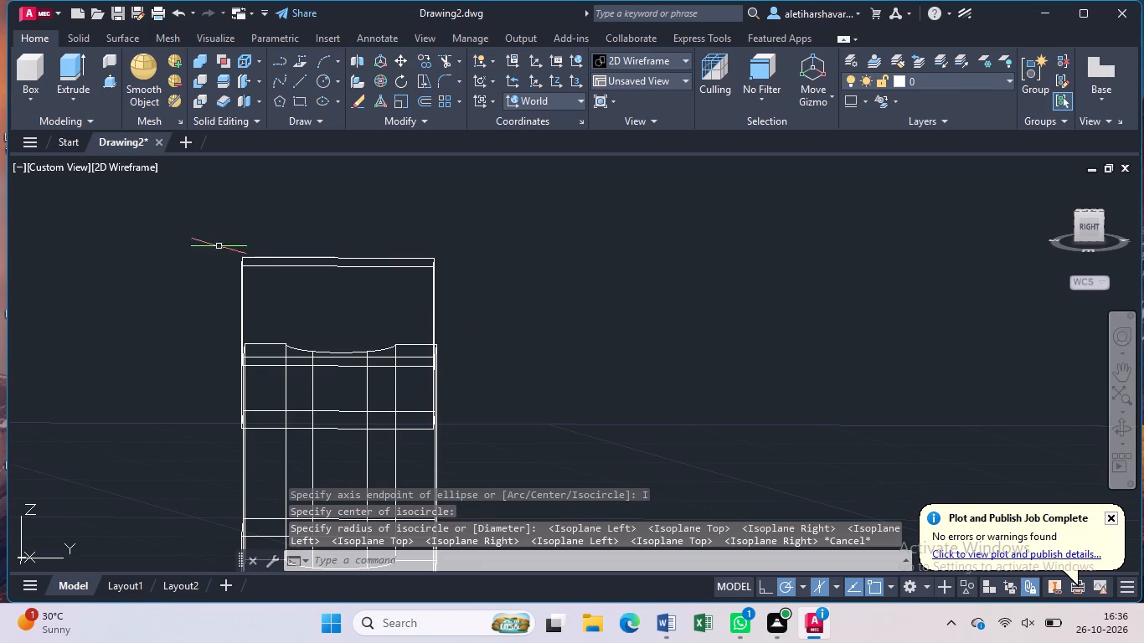
Orbit the model to examine the 40 high upright's outer face and top edge from a raised, angled view.
middle_drag(288, 304, 283, 280)
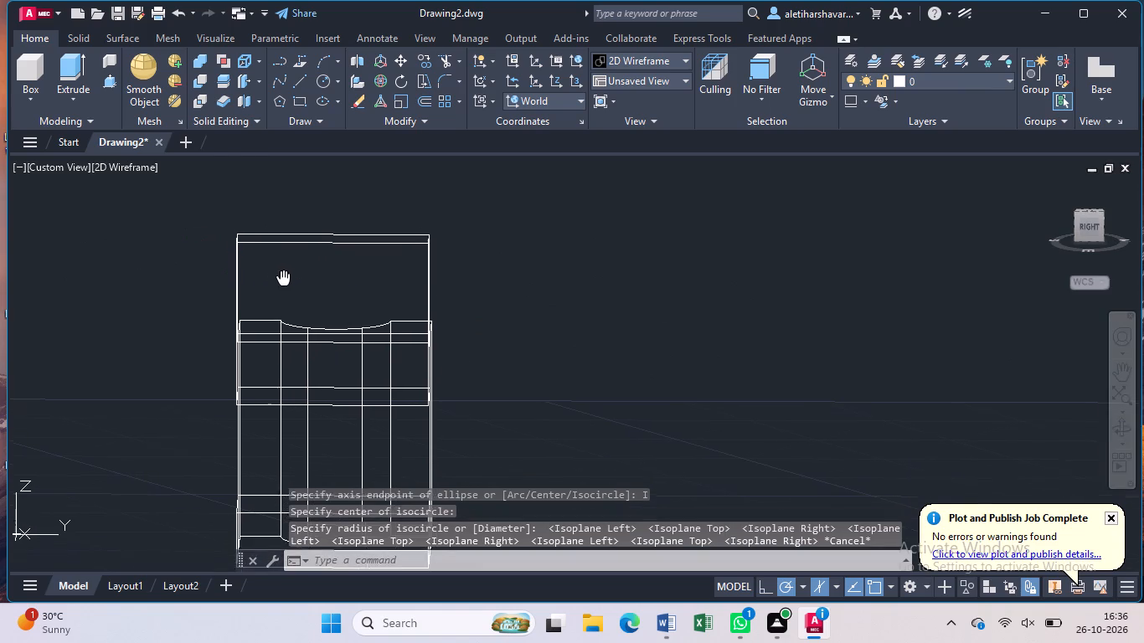
middle_drag(283, 280, 296, 246)
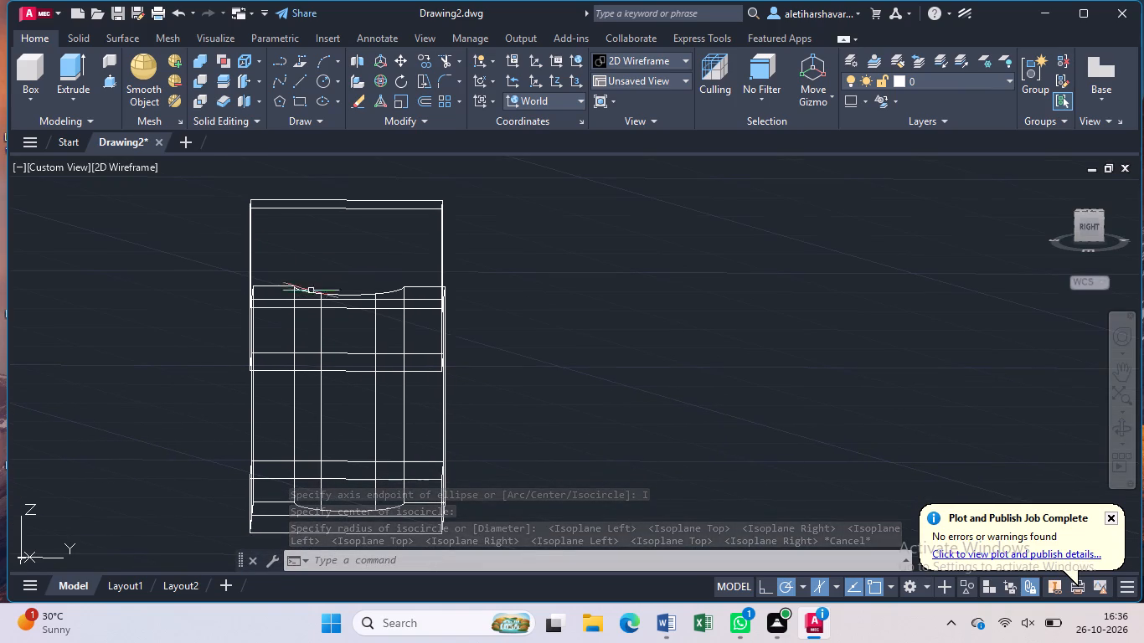
key(Escape)
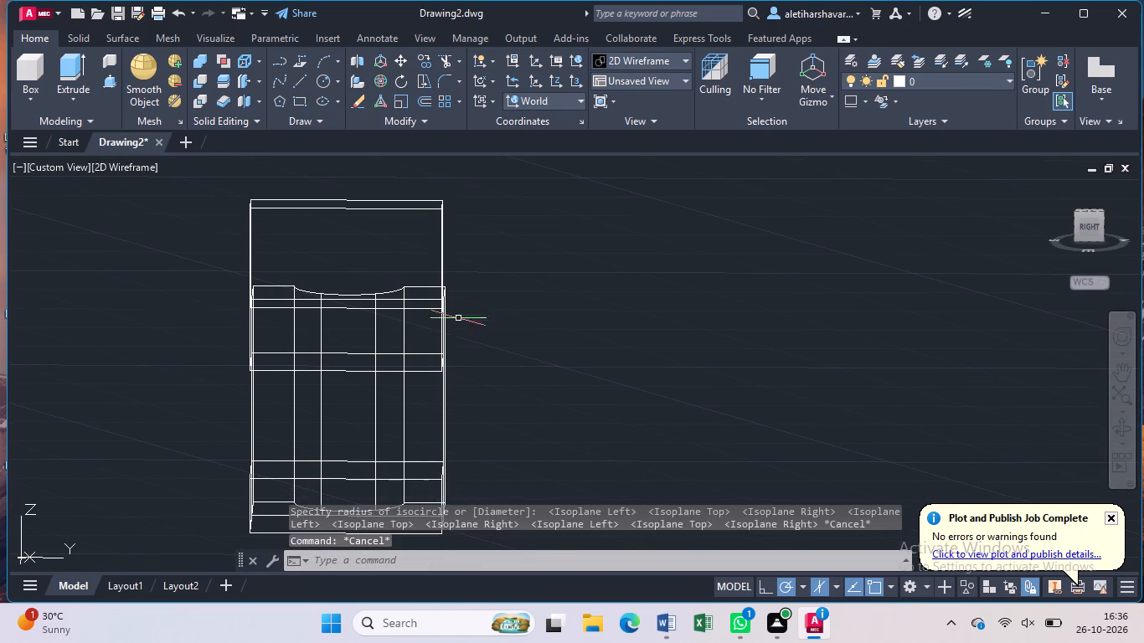
click(1127, 430)
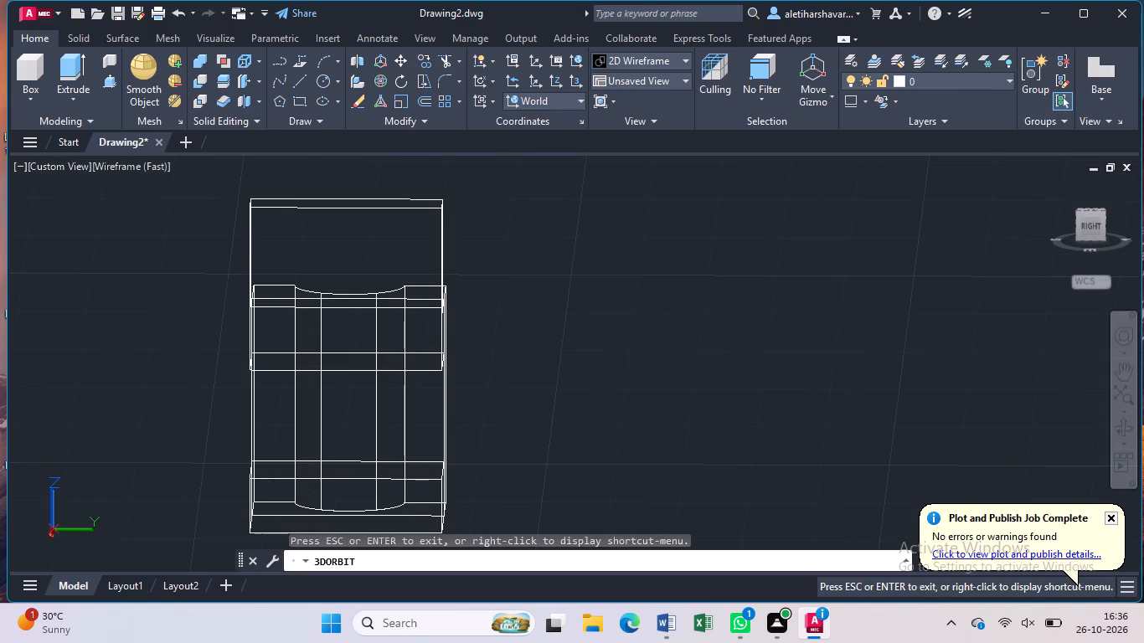
drag(552, 268, 573, 425)
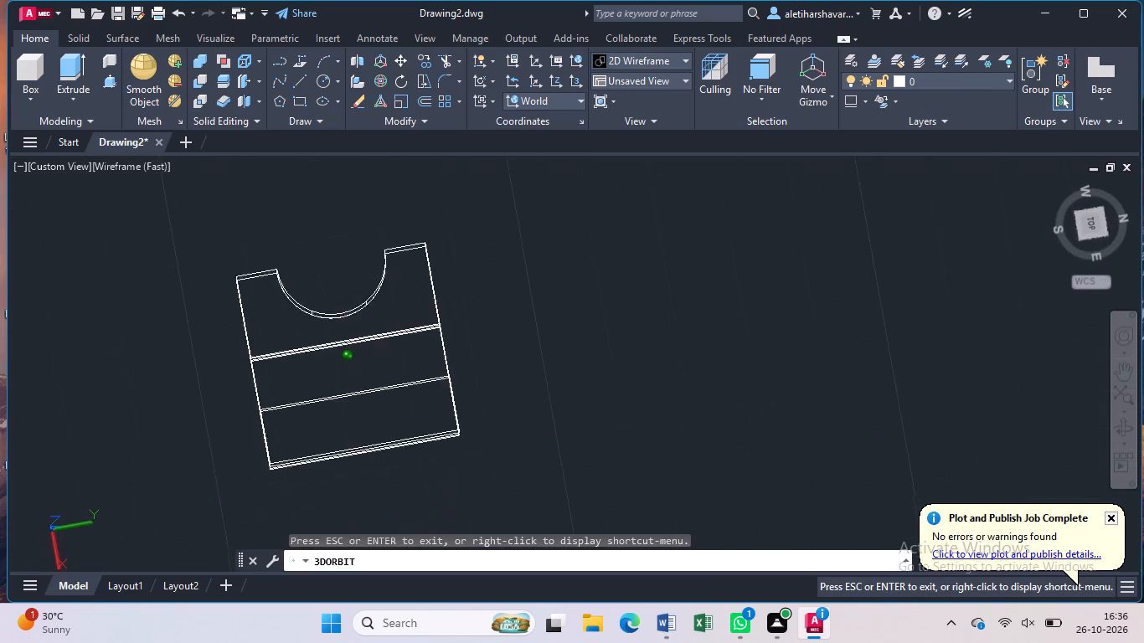
drag(573, 425, 559, 291)
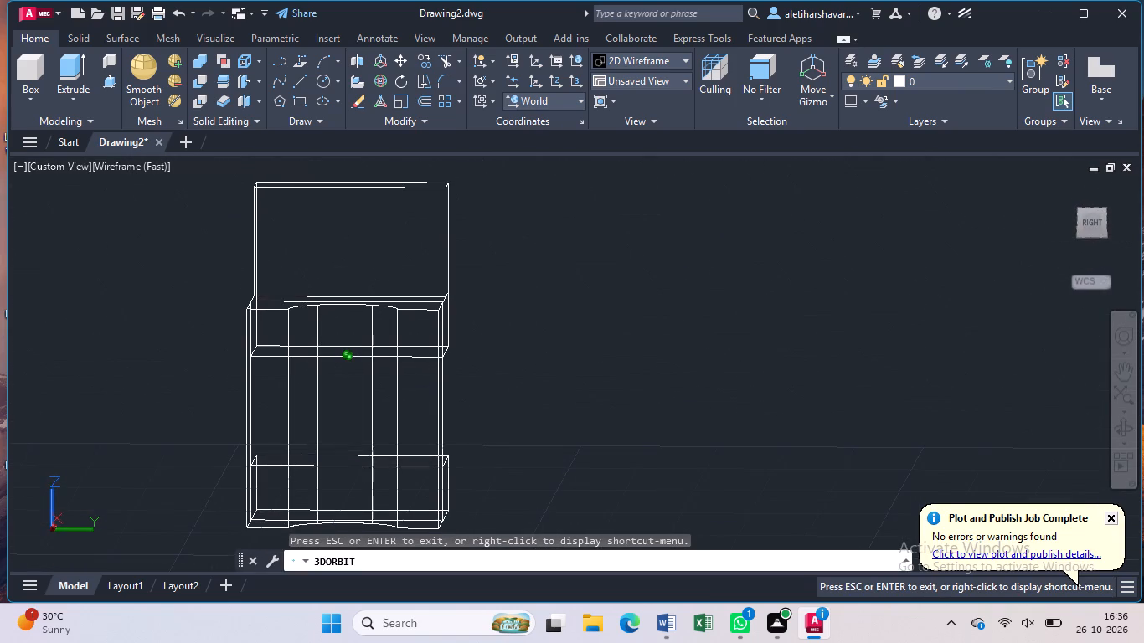
drag(559, 291, 558, 296)
key(Escape)
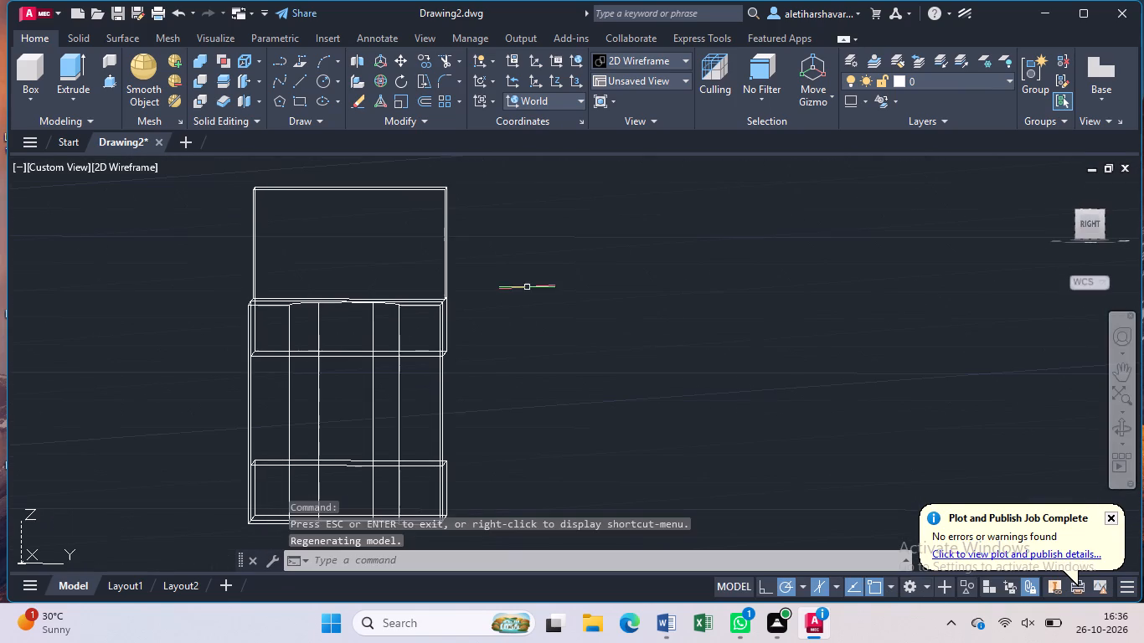
click(493, 220)
drag(493, 220, 493, 244)
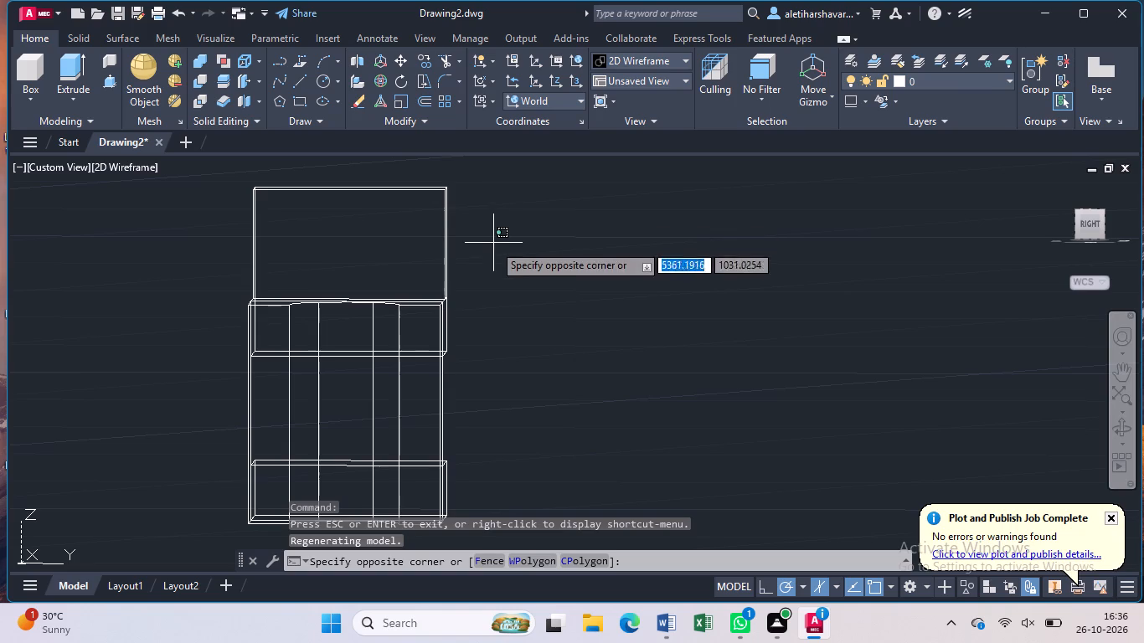
drag(493, 244, 505, 249)
key(Escape)
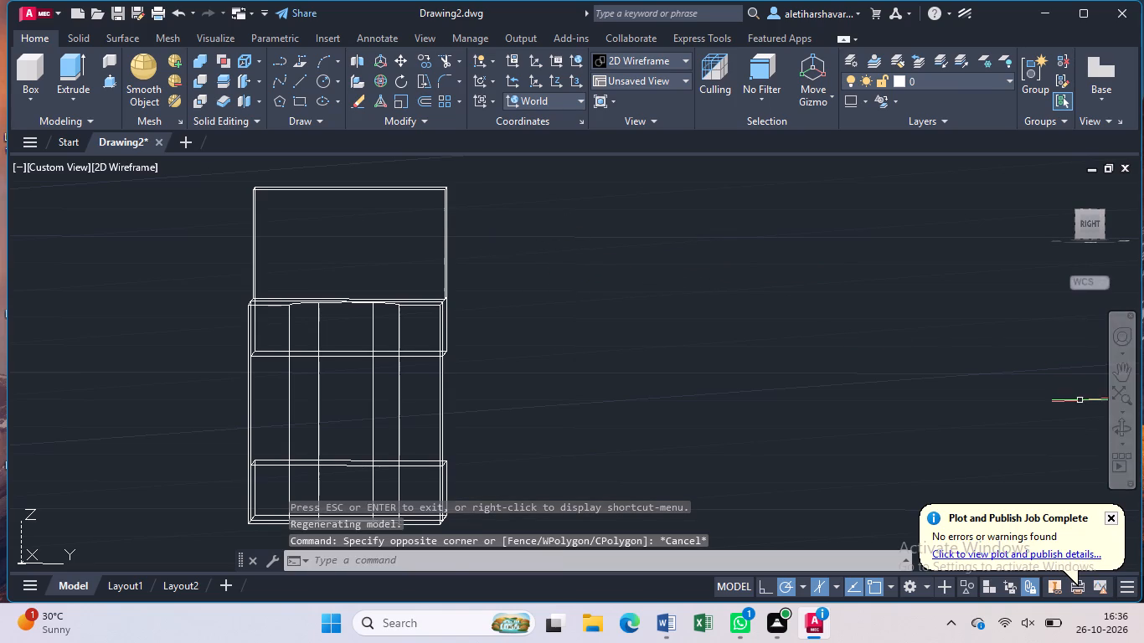
click(1127, 423)
drag(540, 275, 553, 312)
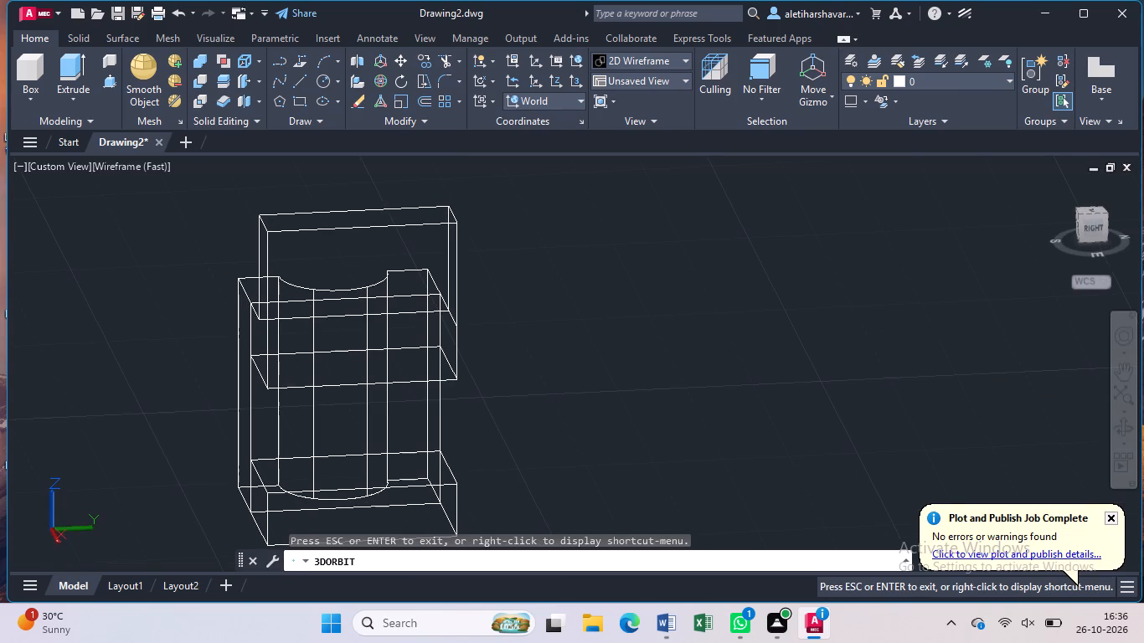
key(Escape)
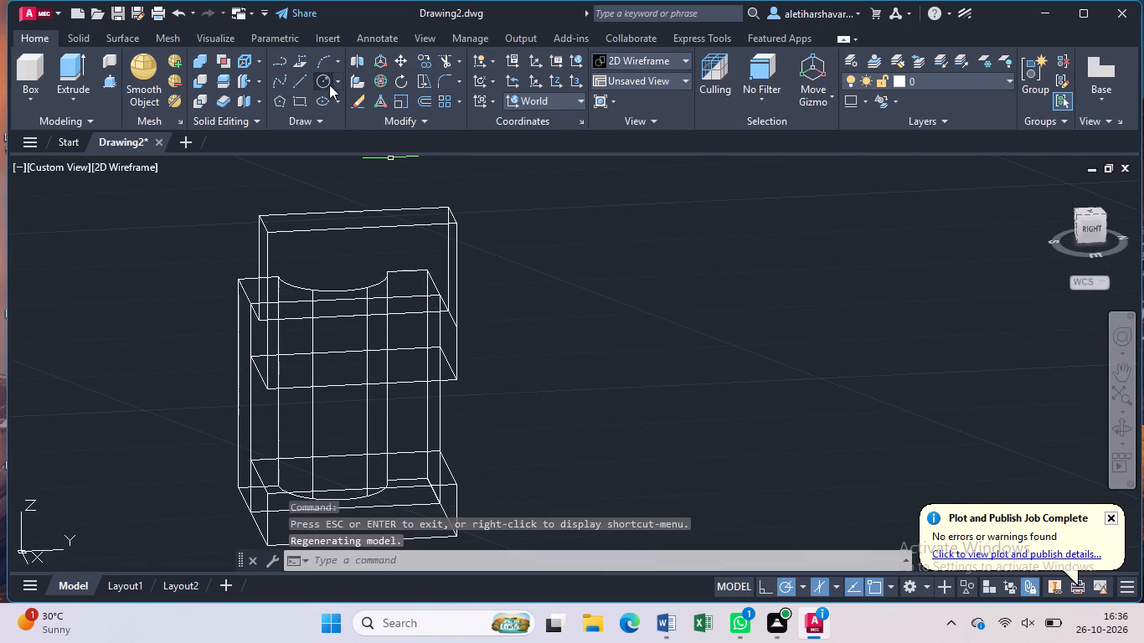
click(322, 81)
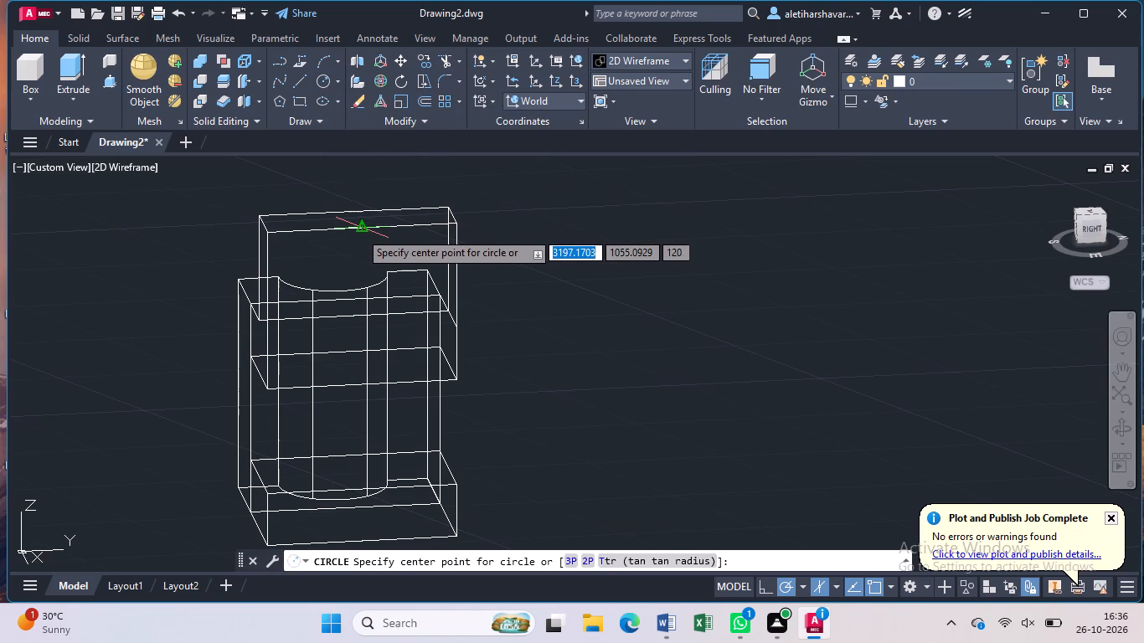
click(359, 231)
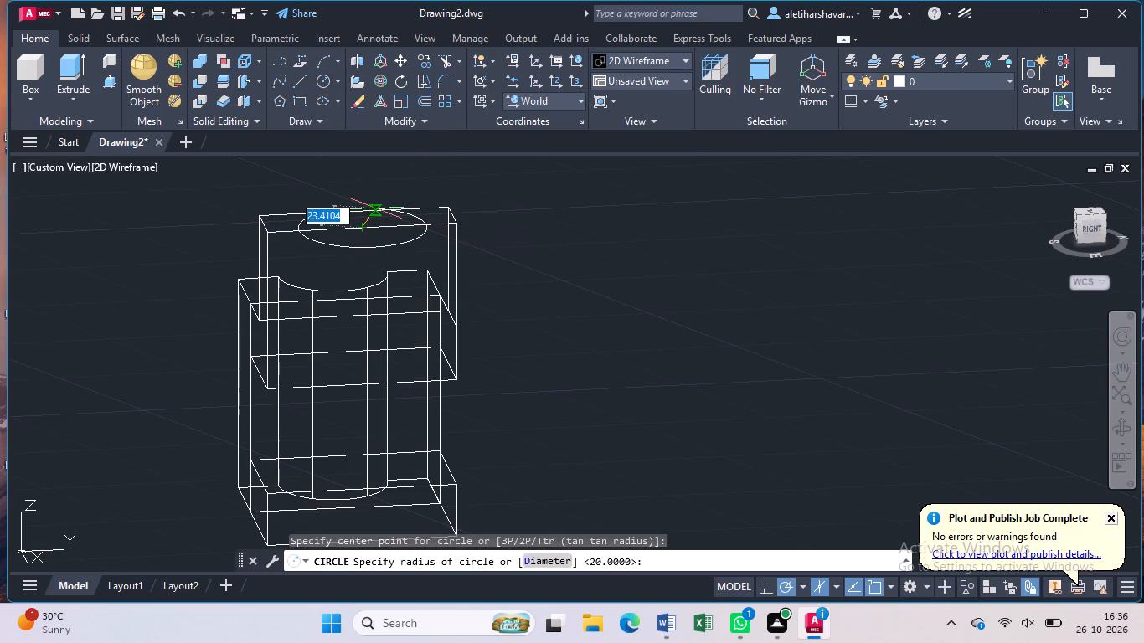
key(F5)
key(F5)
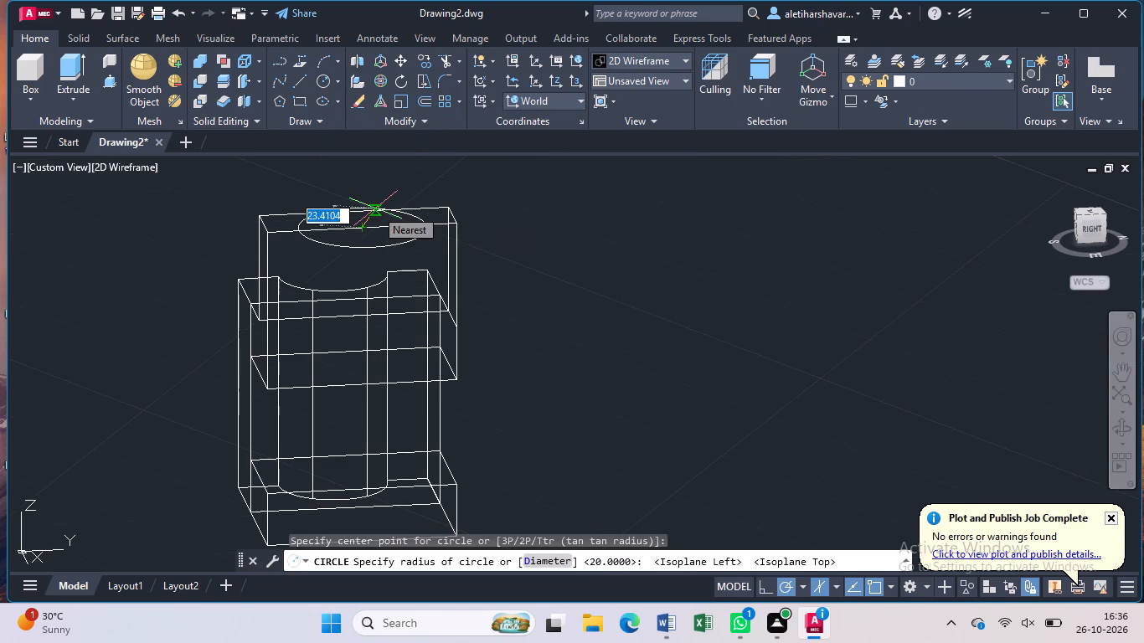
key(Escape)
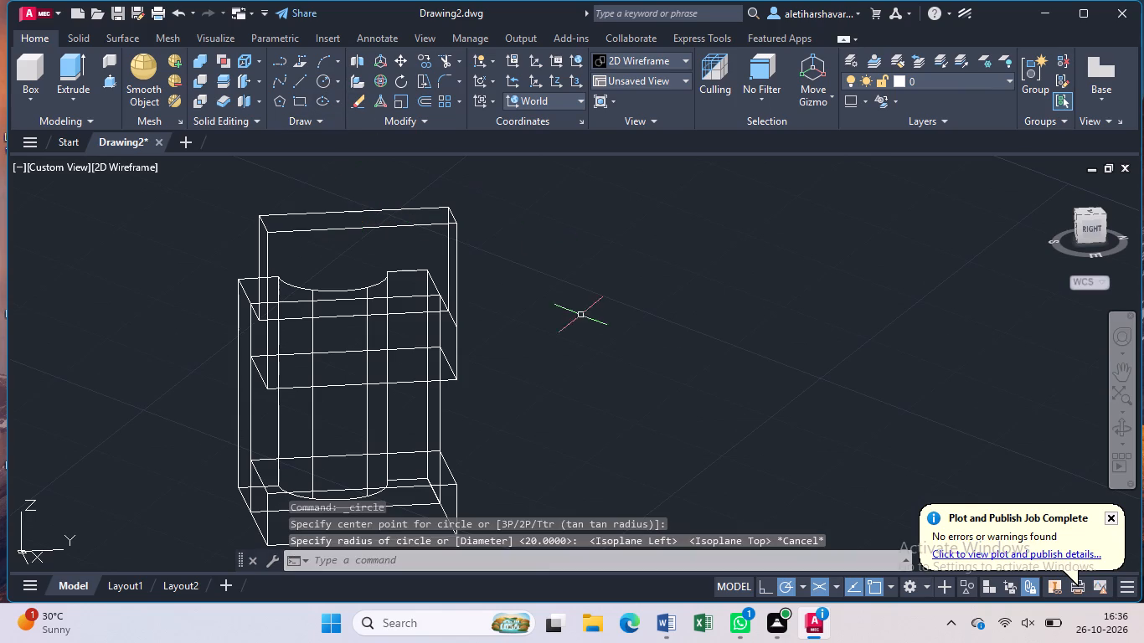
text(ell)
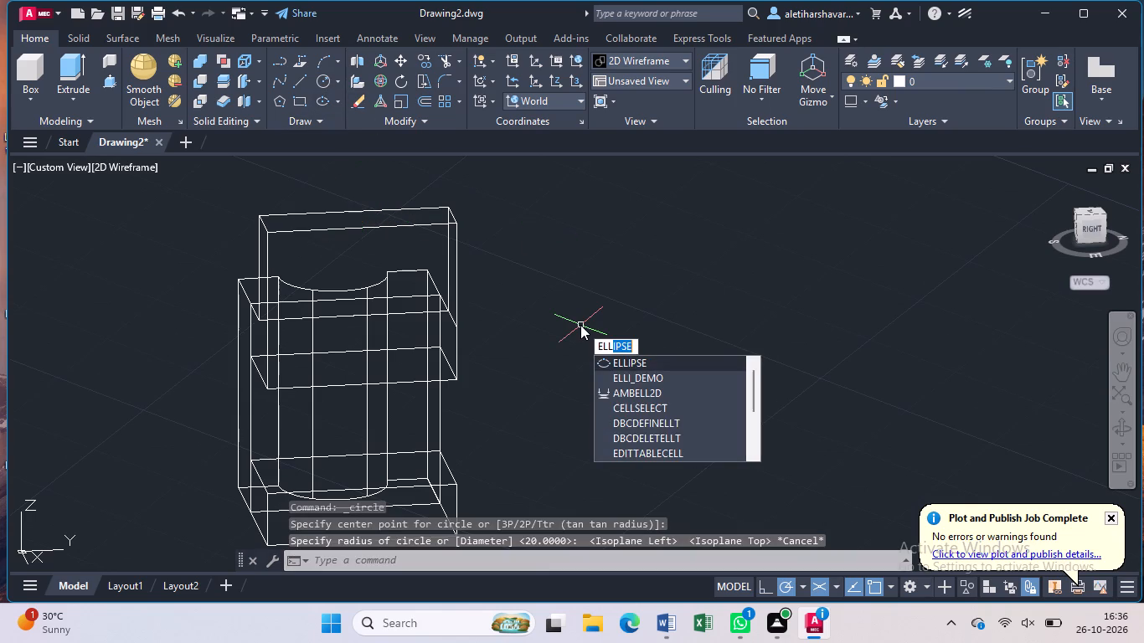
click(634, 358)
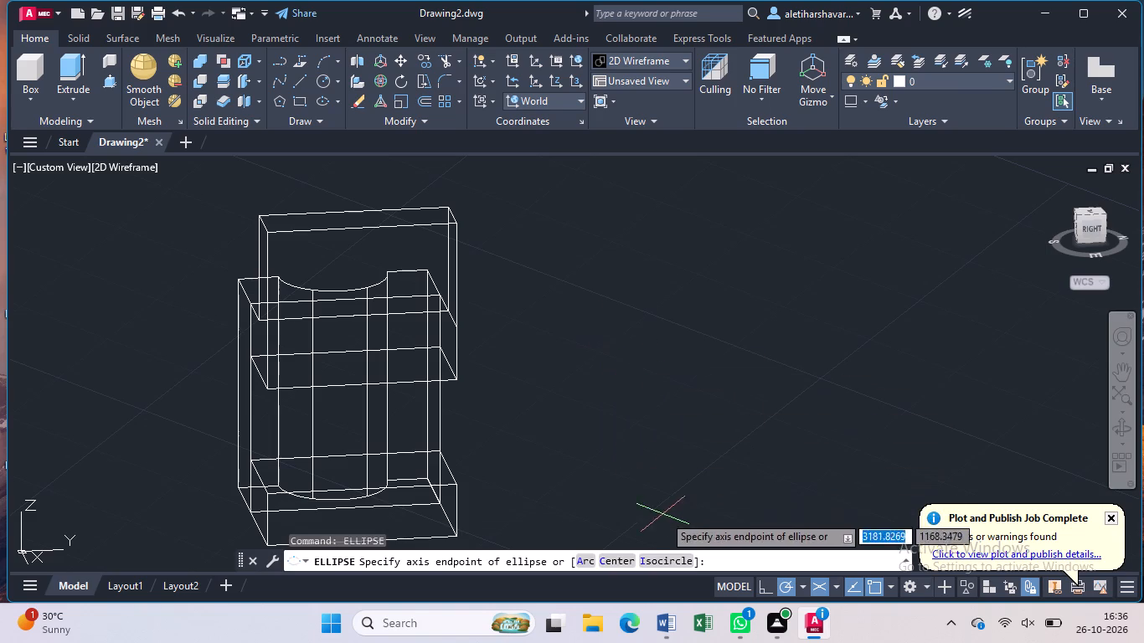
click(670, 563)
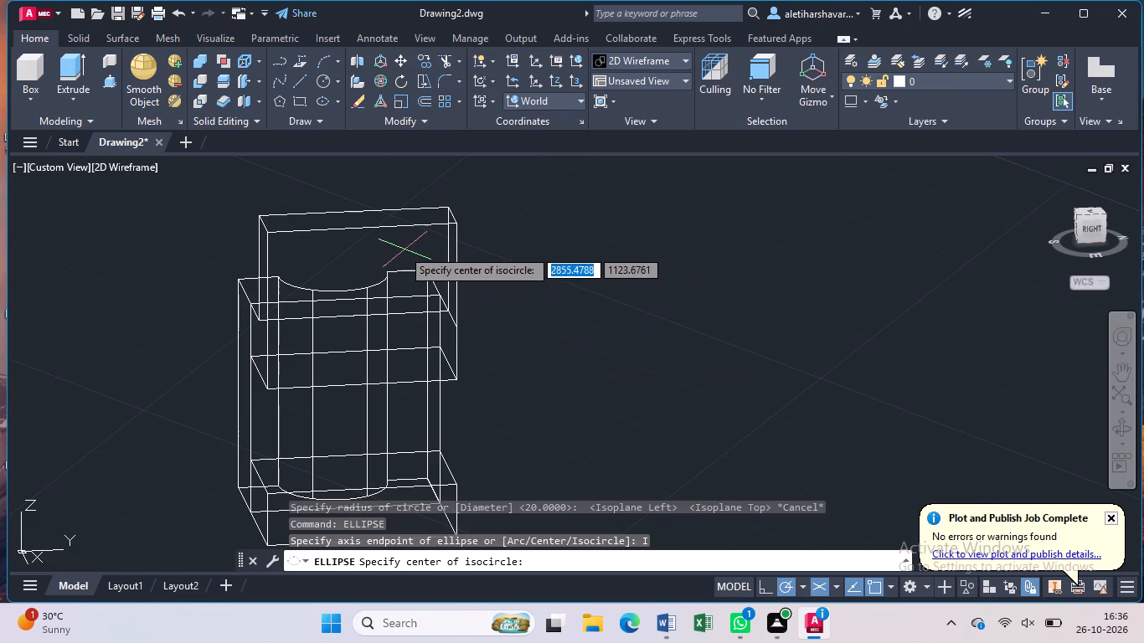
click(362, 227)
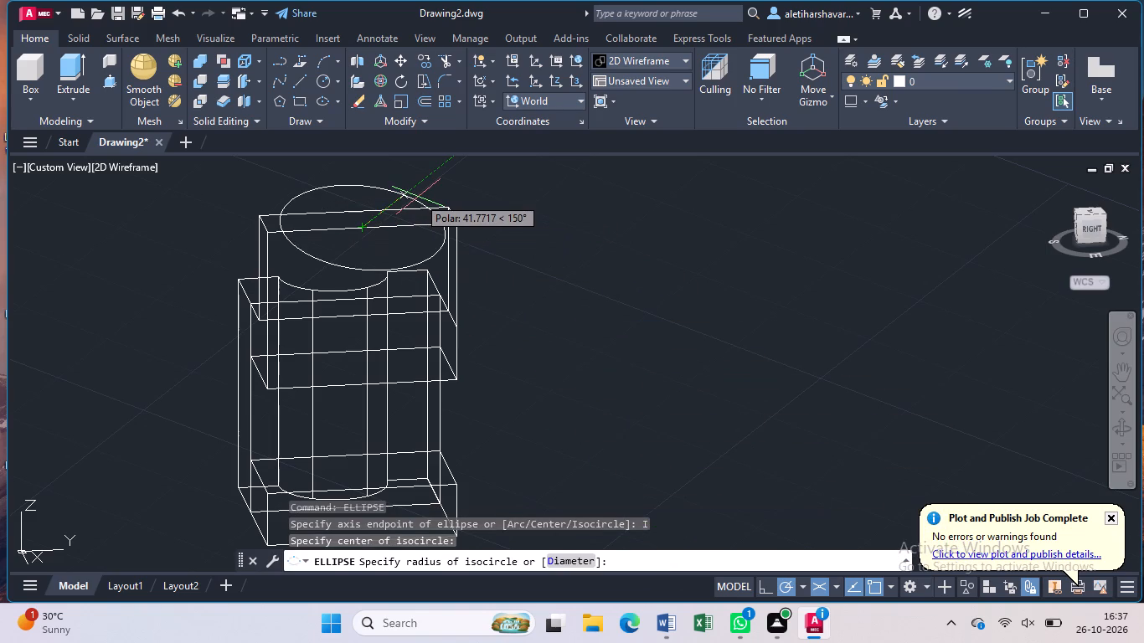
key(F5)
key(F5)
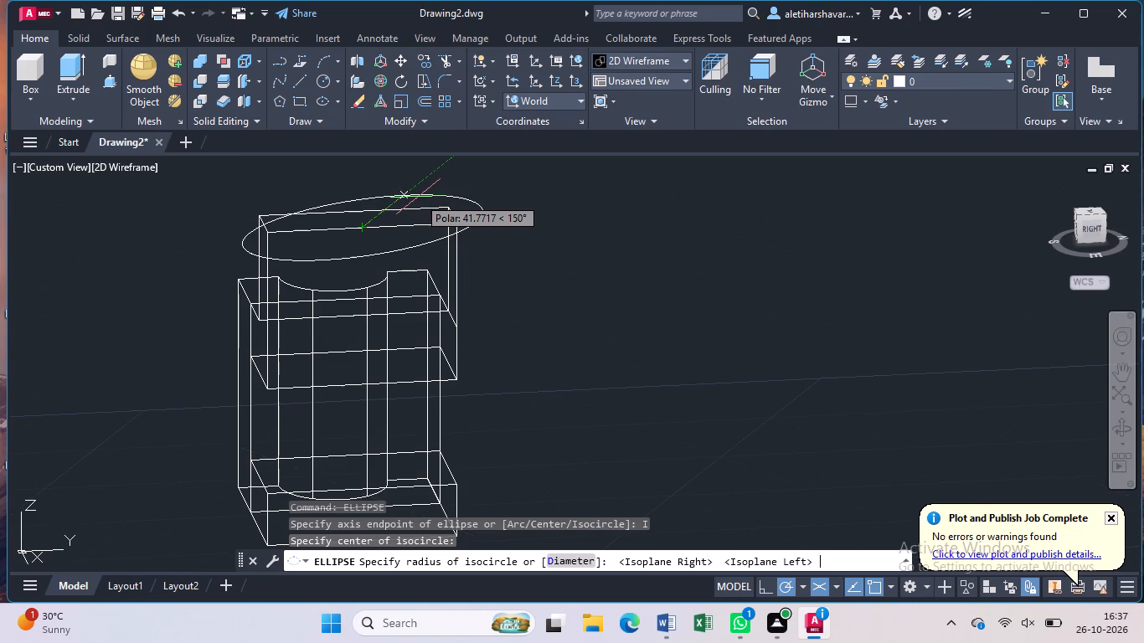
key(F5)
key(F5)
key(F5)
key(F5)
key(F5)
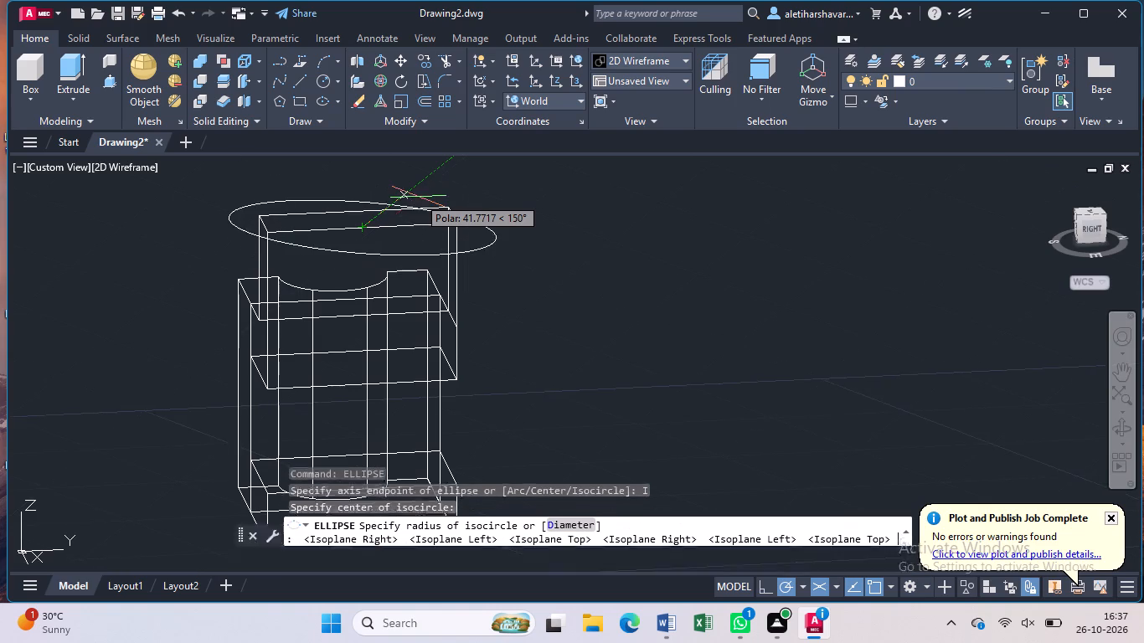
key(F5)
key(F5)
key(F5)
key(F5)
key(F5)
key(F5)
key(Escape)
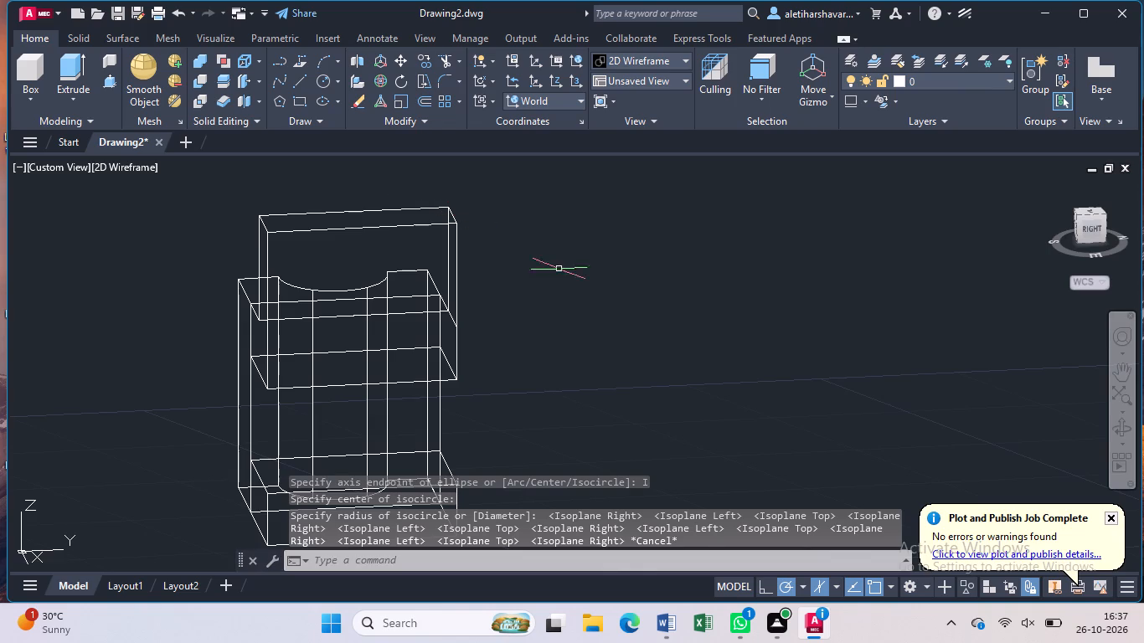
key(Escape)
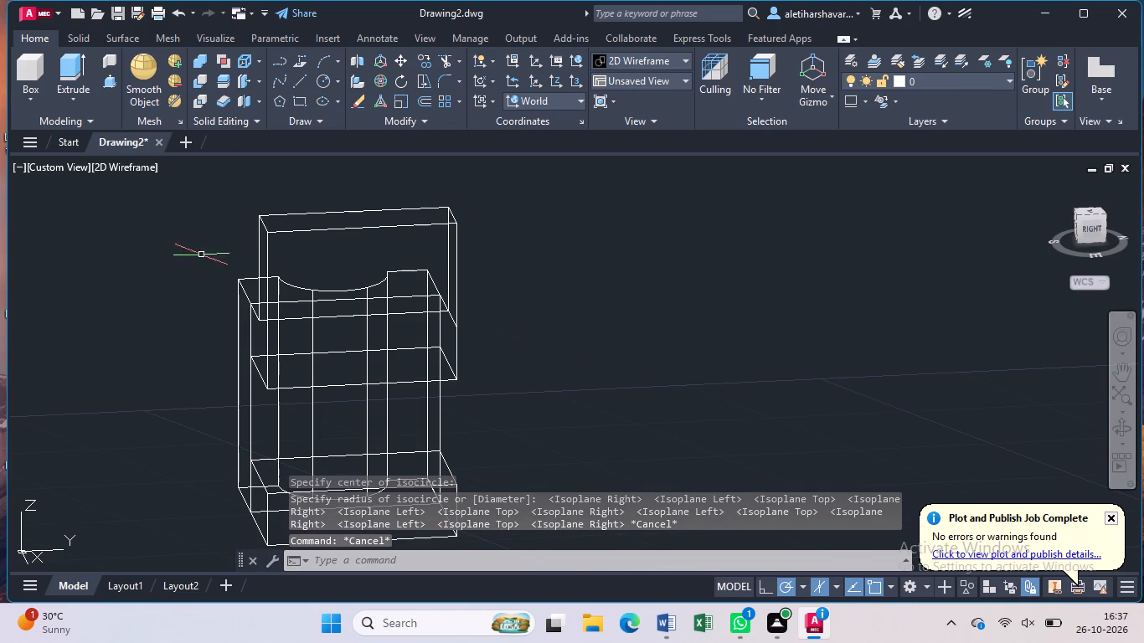
Switch the model to the preset Top view with the whole outline in sight.
click(49, 167)
click(72, 204)
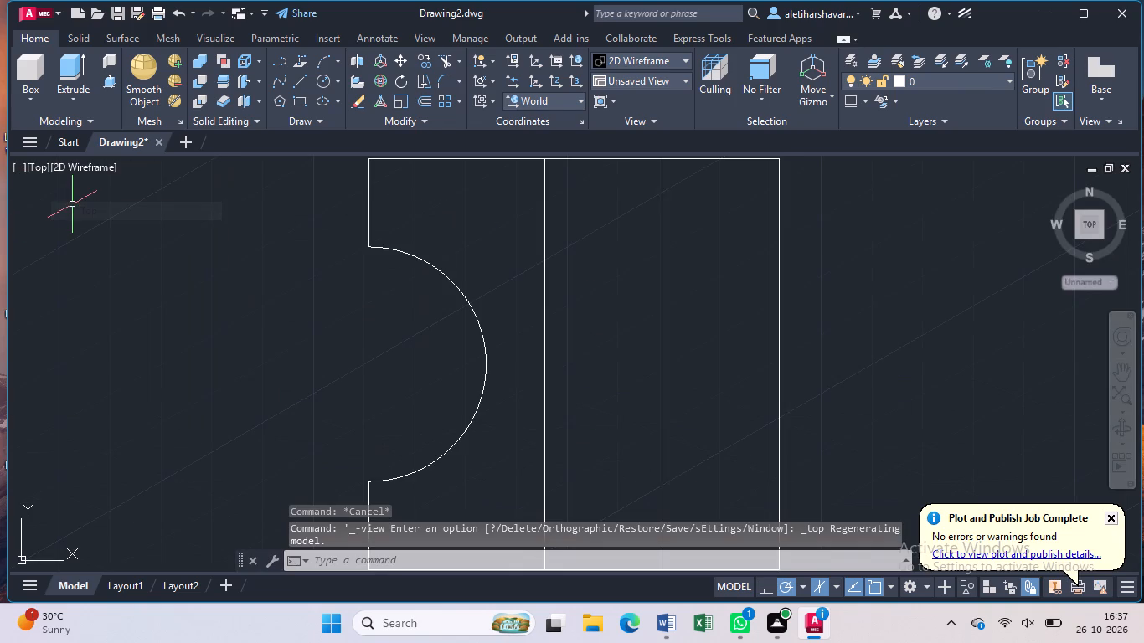
scroll(446, 341, down, 3)
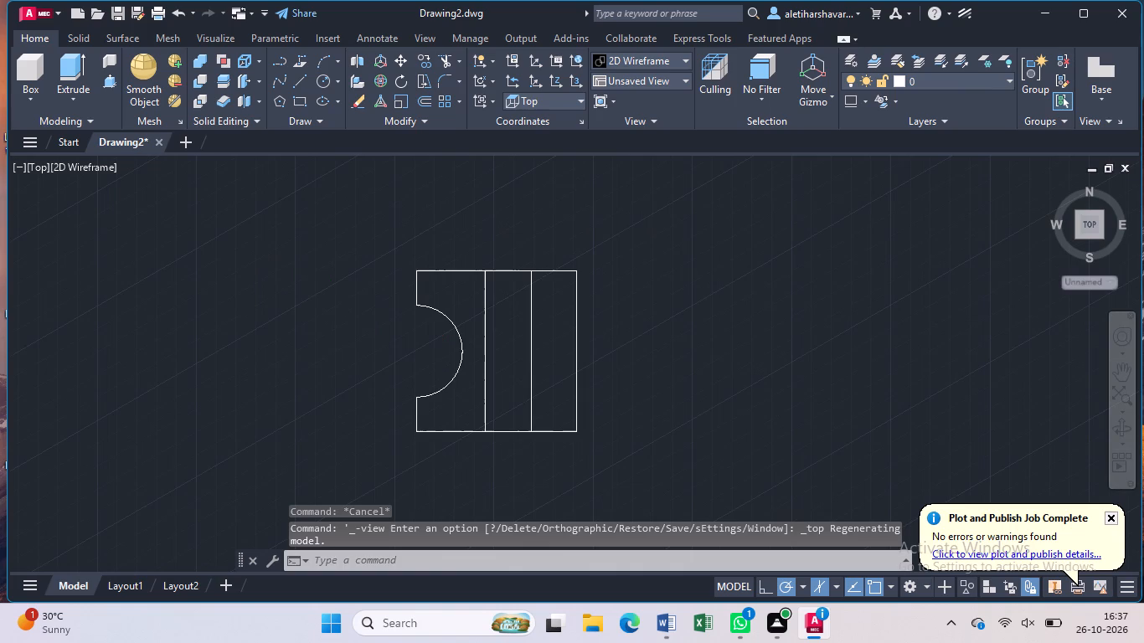
Orbit the model from the top view to face the upright's outer face on the right side.
scroll(446, 341, up, 2)
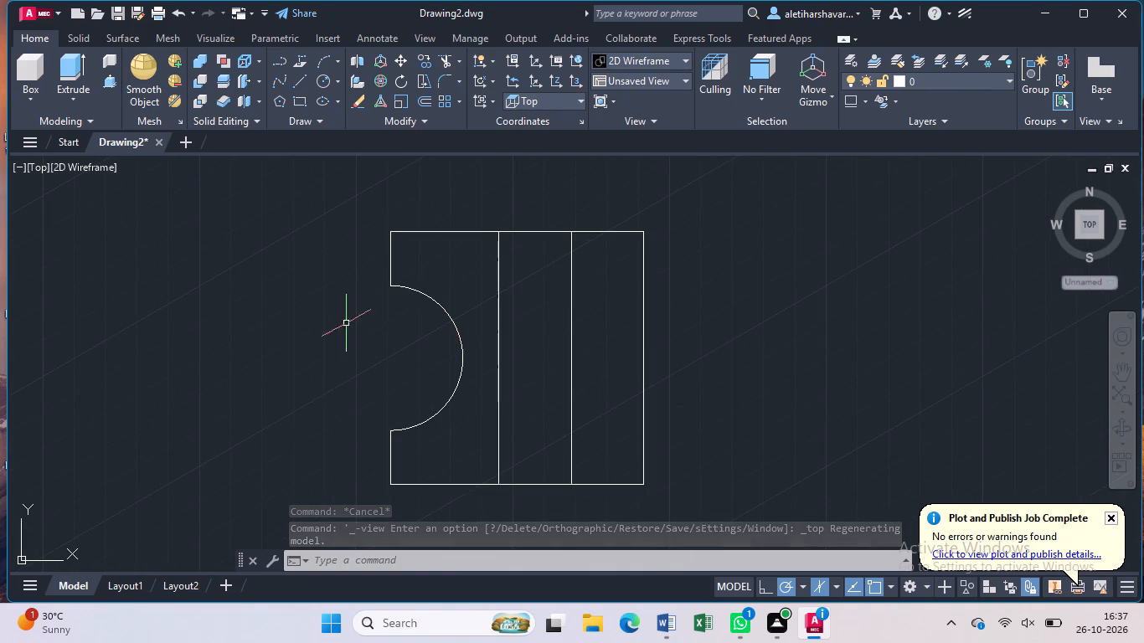
click(1116, 432)
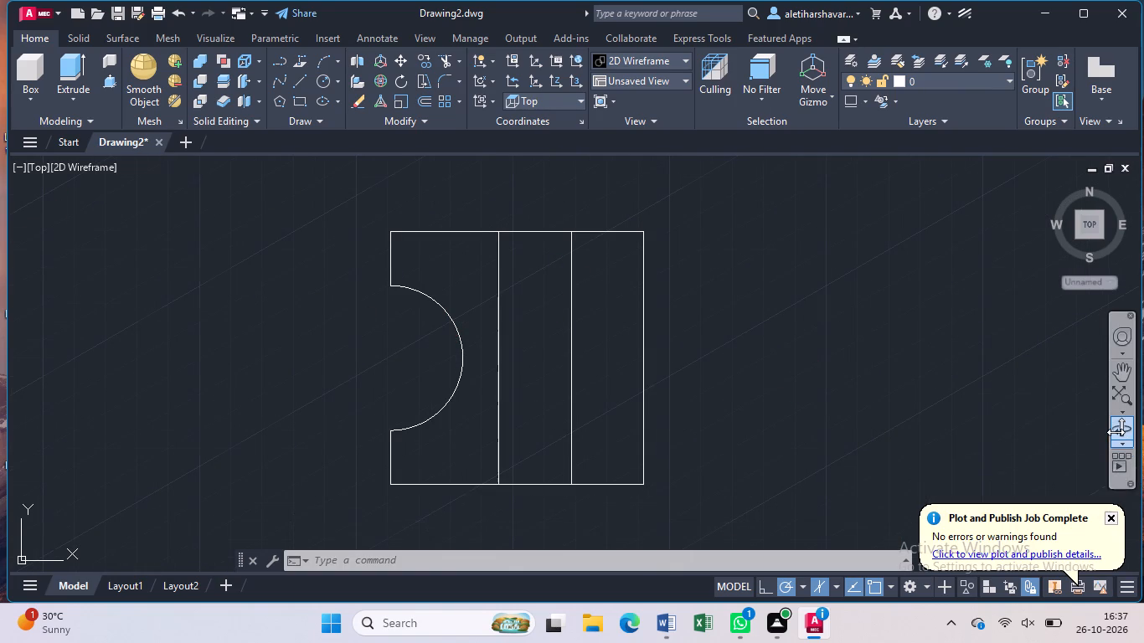
drag(715, 470, 680, 448)
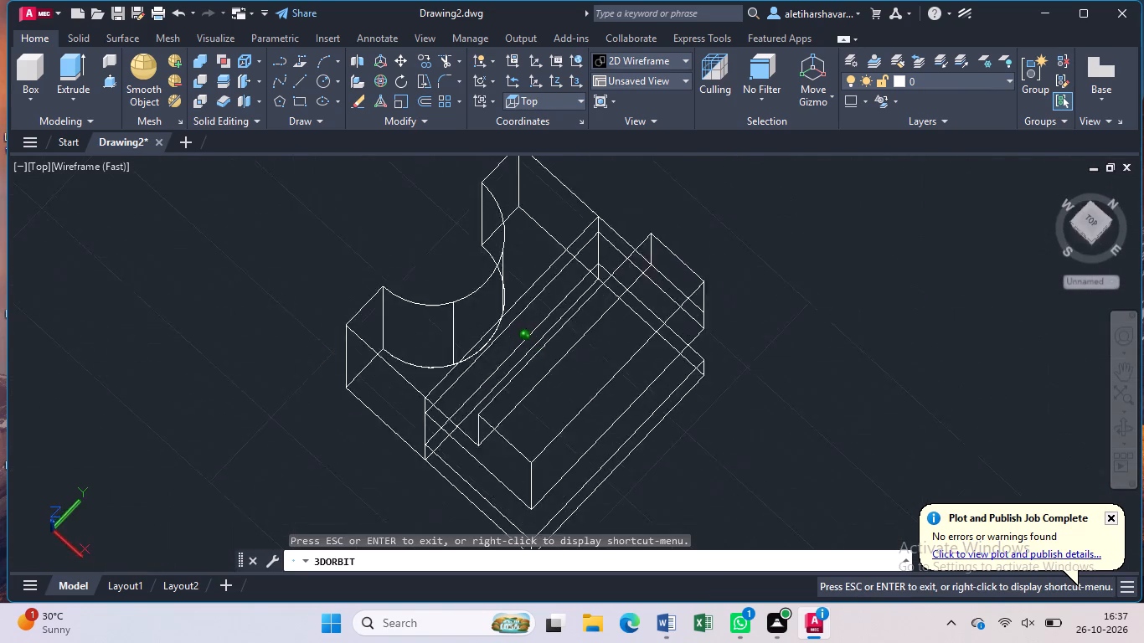
drag(680, 448, 607, 352)
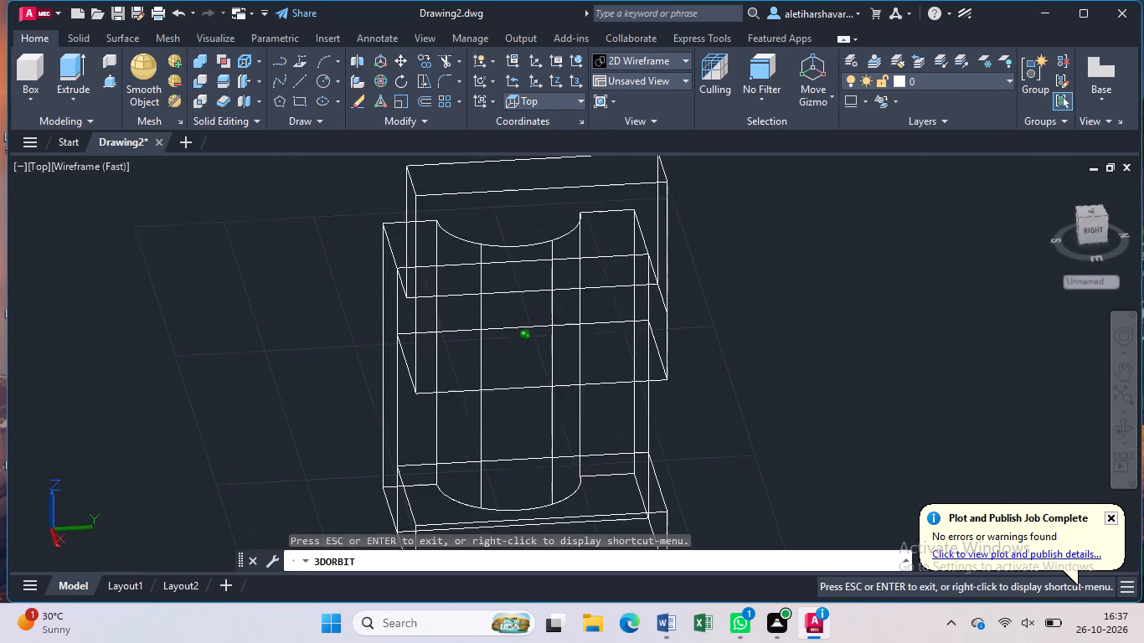
drag(607, 352, 600, 330)
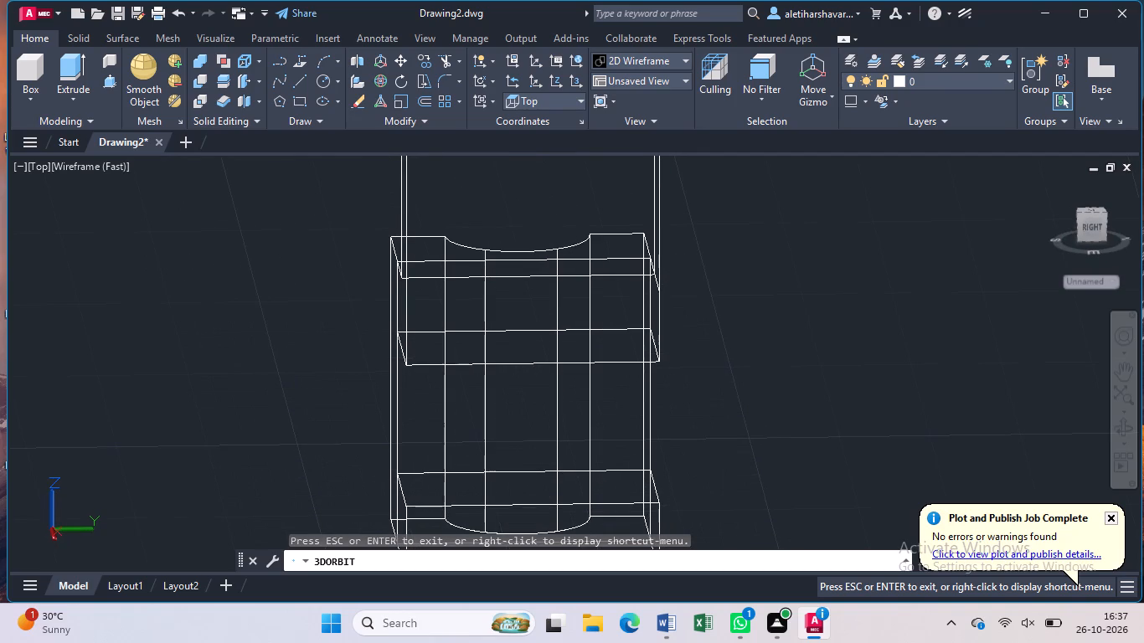
middle_drag(685, 312, 692, 368)
drag(692, 368, 692, 346)
key(Escape)
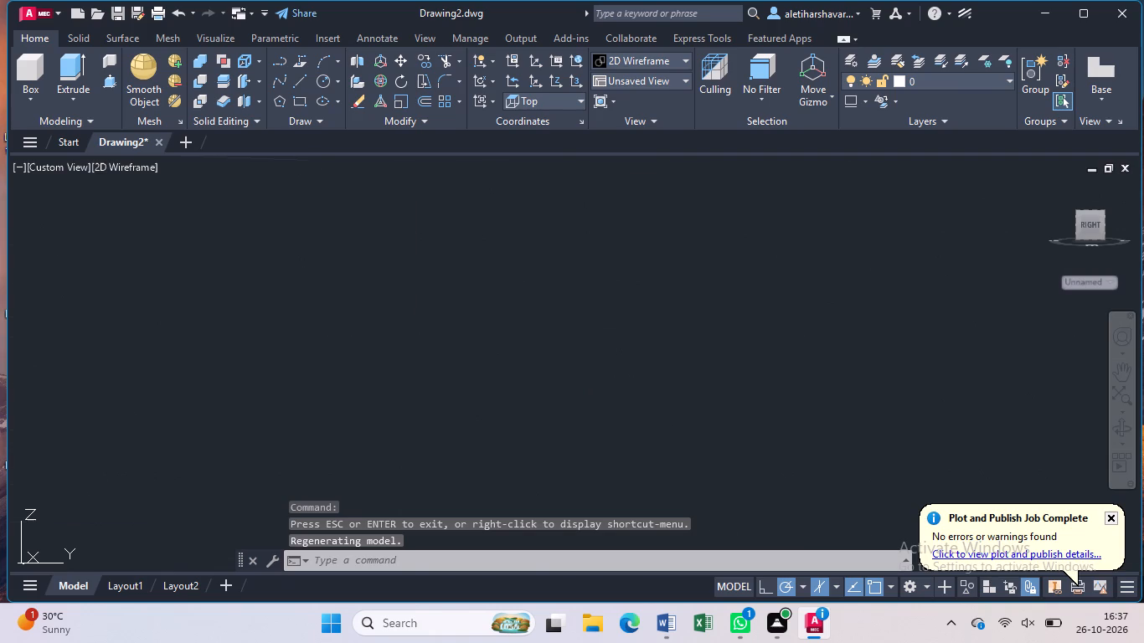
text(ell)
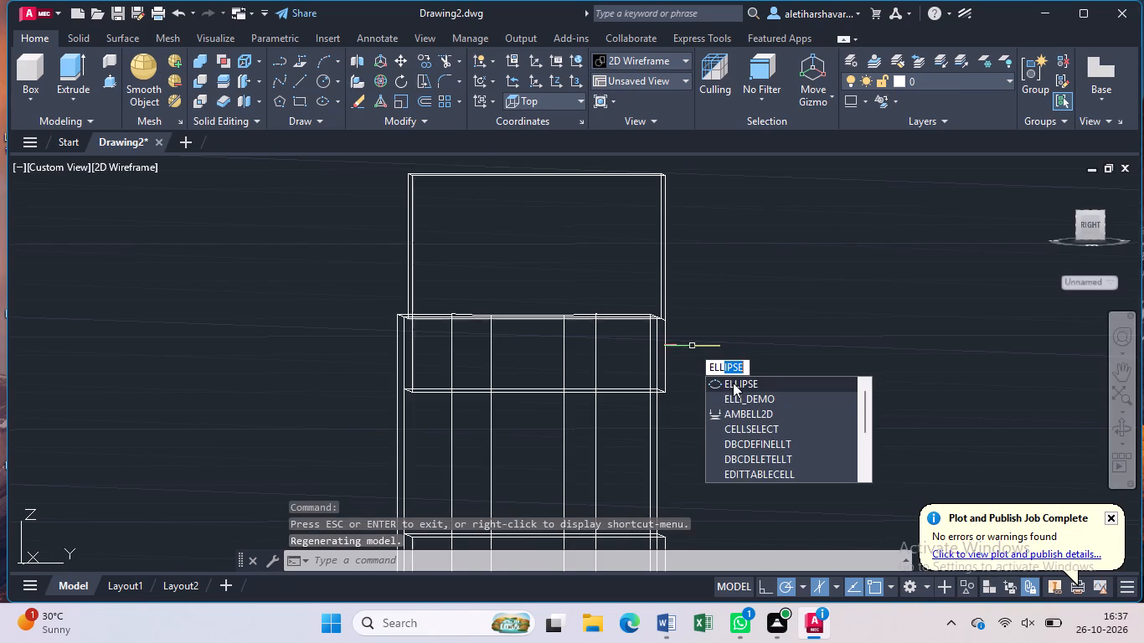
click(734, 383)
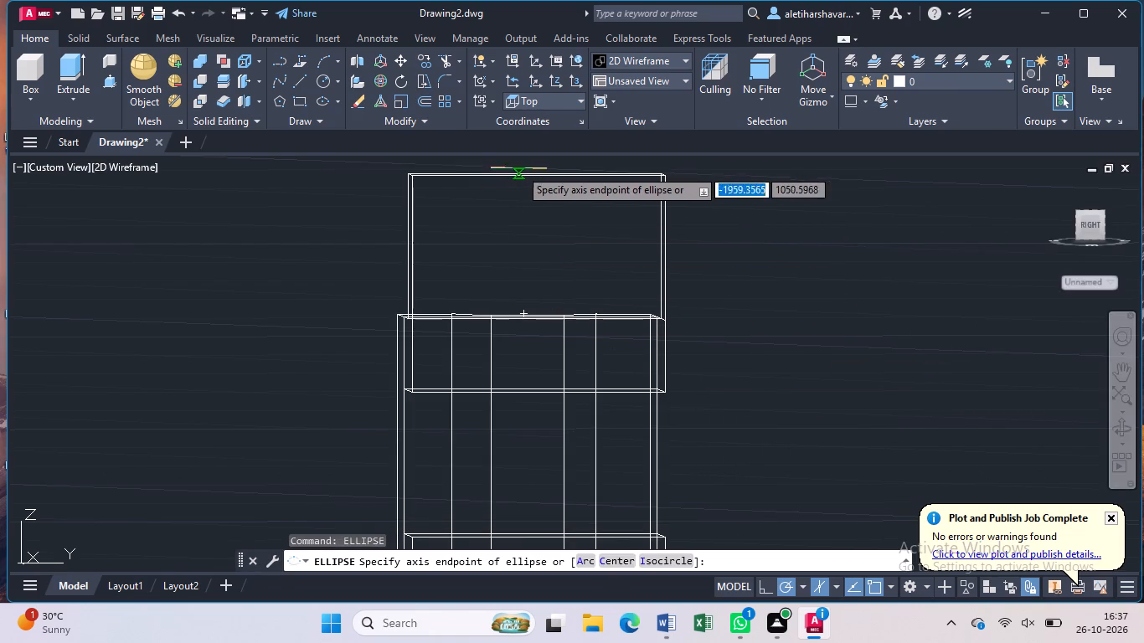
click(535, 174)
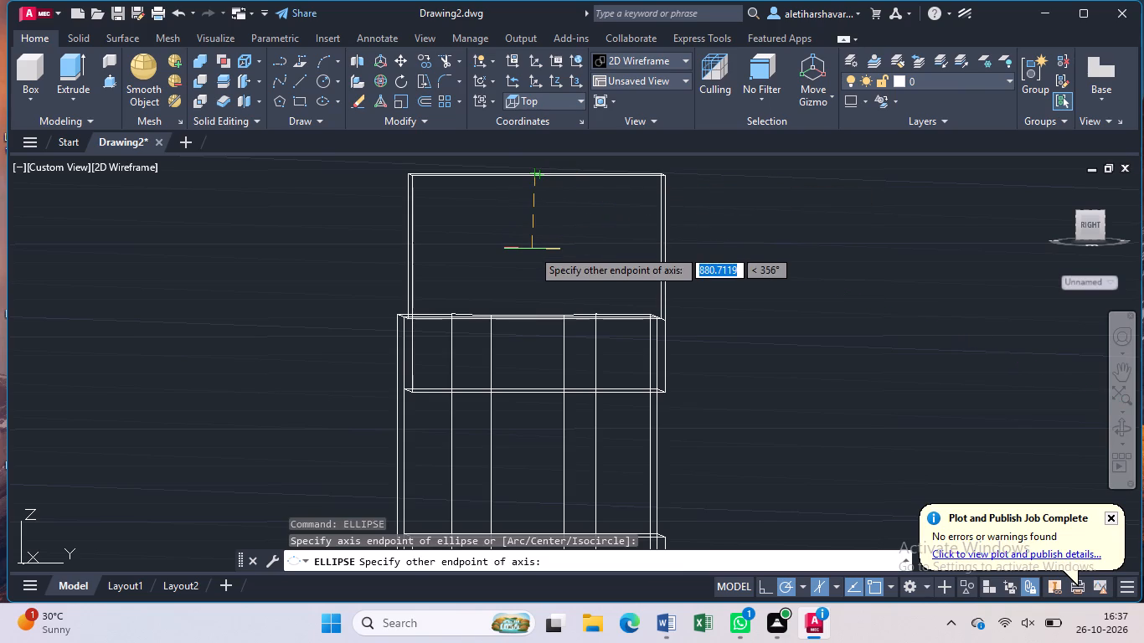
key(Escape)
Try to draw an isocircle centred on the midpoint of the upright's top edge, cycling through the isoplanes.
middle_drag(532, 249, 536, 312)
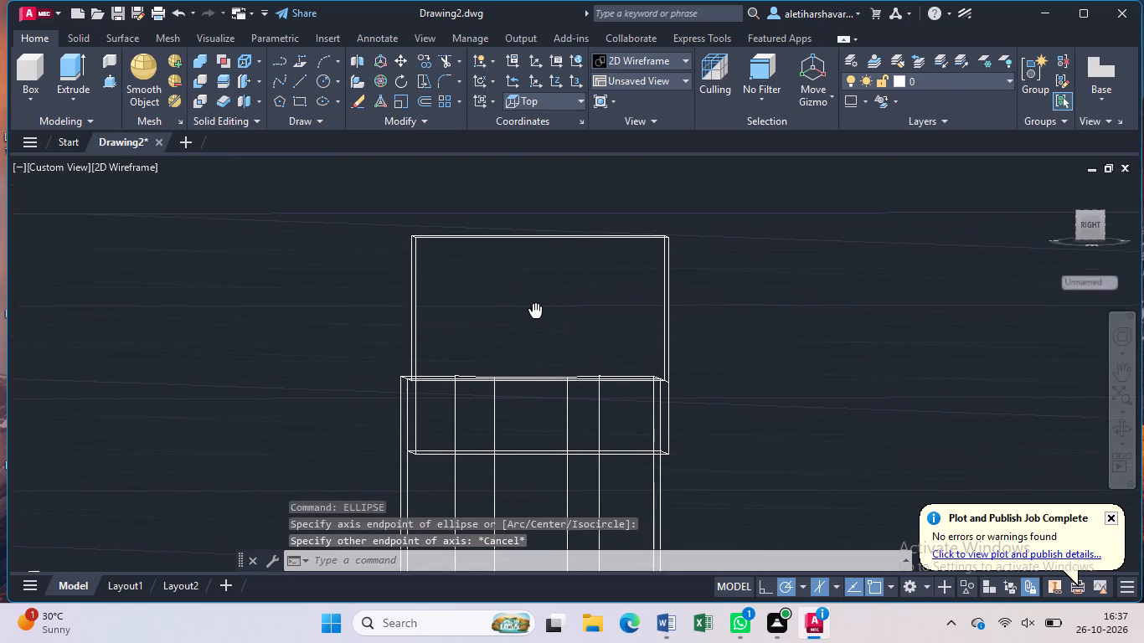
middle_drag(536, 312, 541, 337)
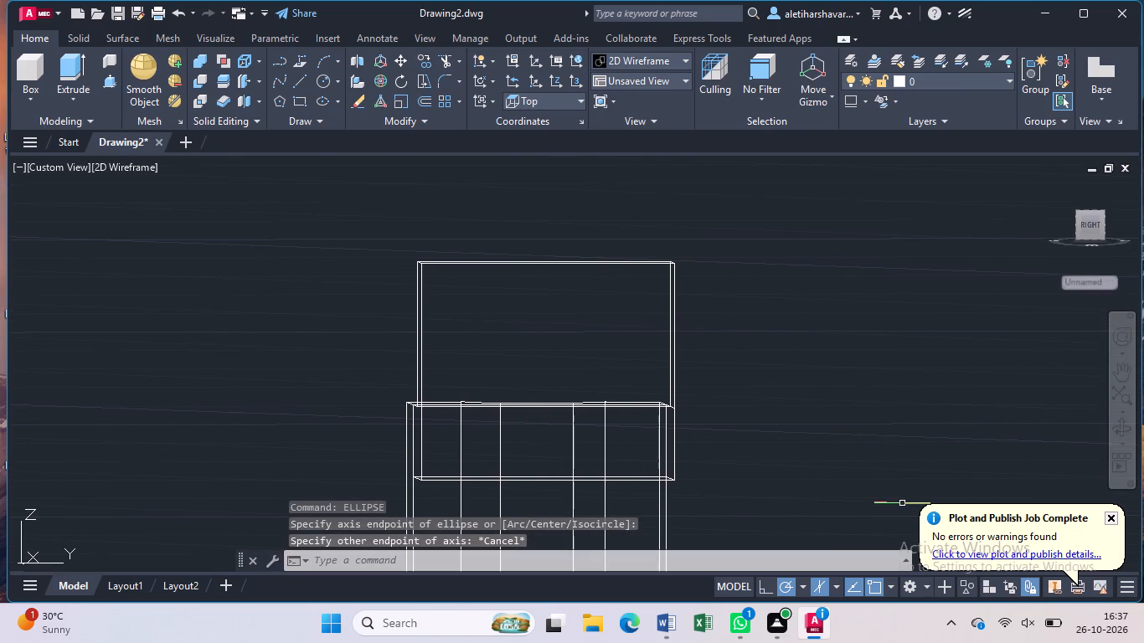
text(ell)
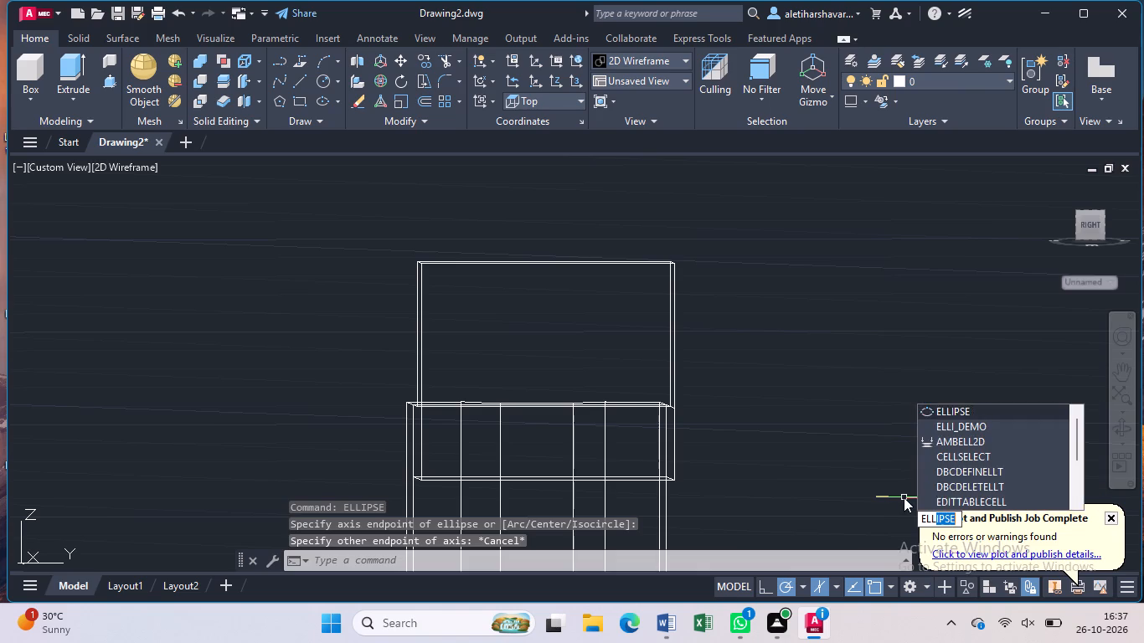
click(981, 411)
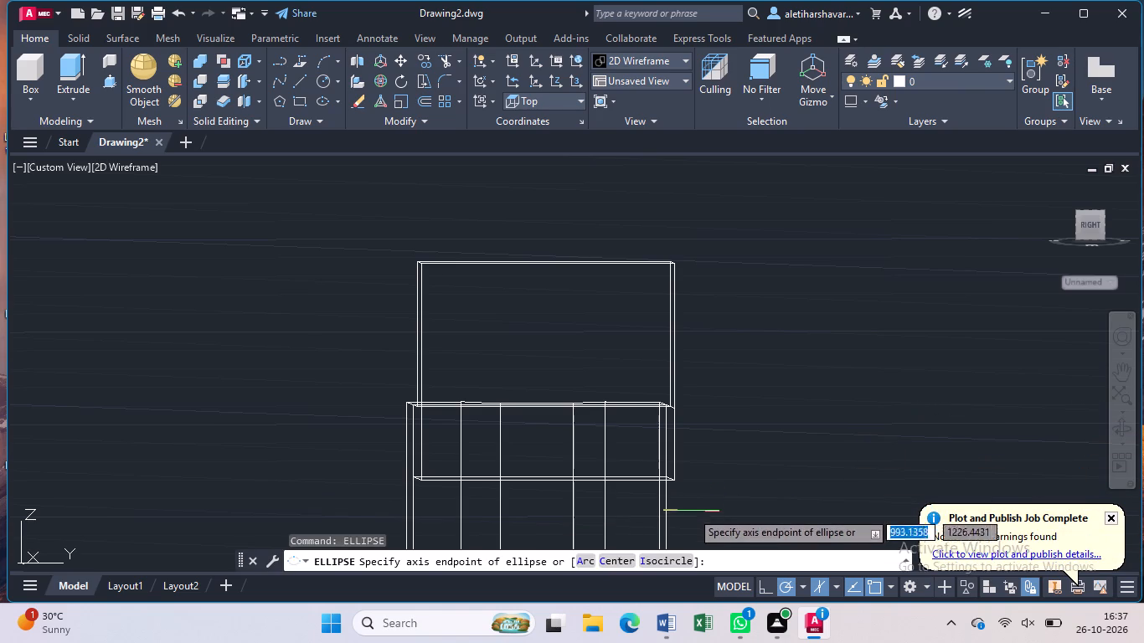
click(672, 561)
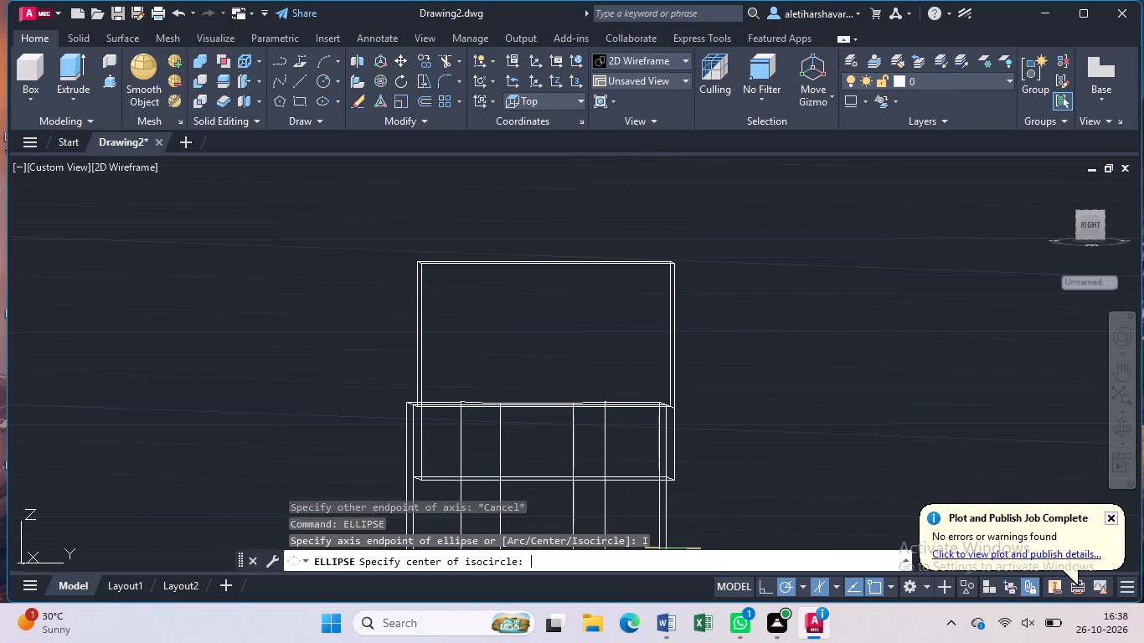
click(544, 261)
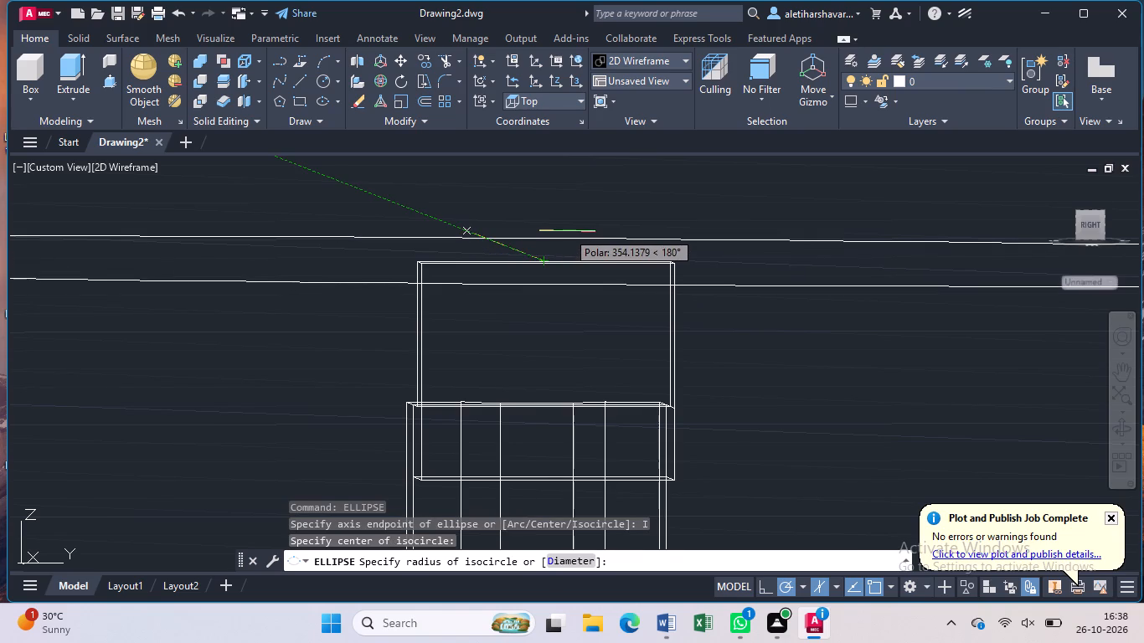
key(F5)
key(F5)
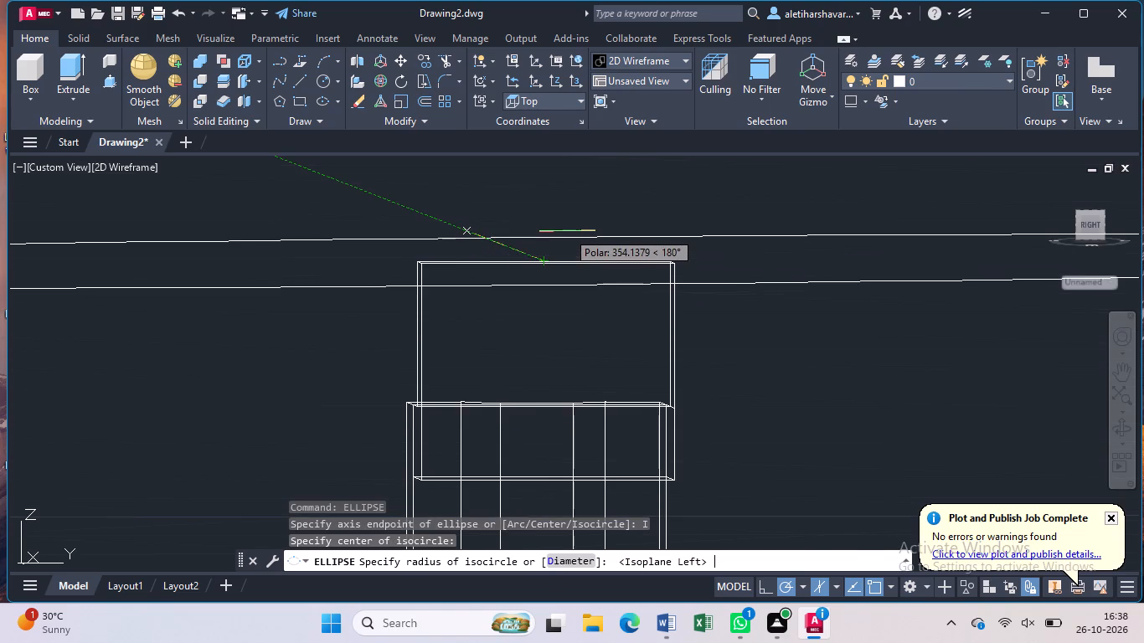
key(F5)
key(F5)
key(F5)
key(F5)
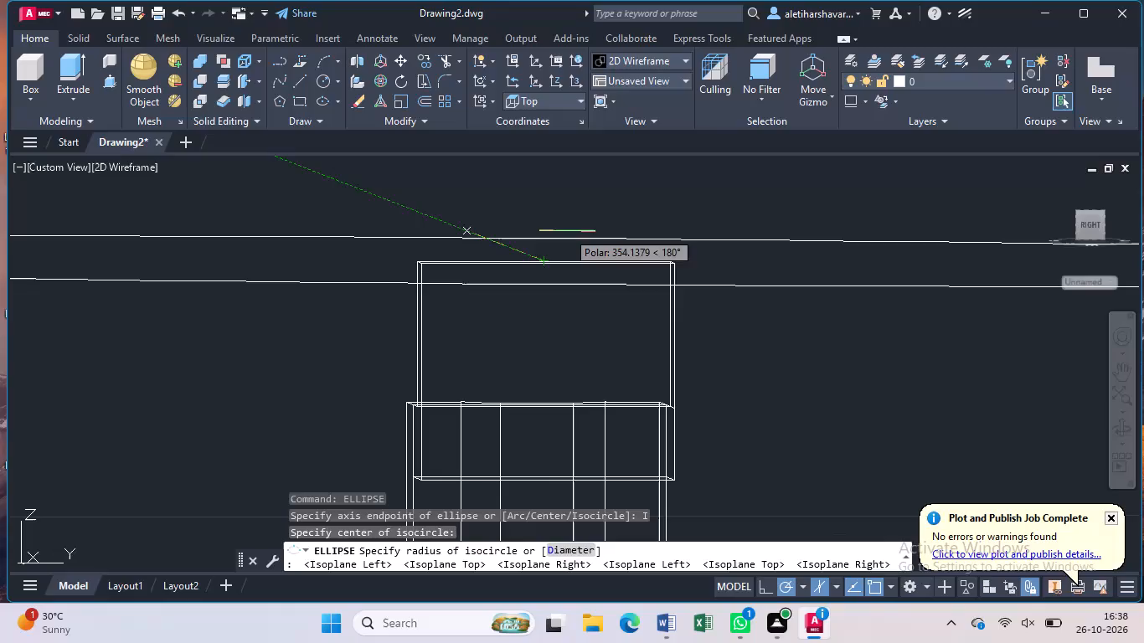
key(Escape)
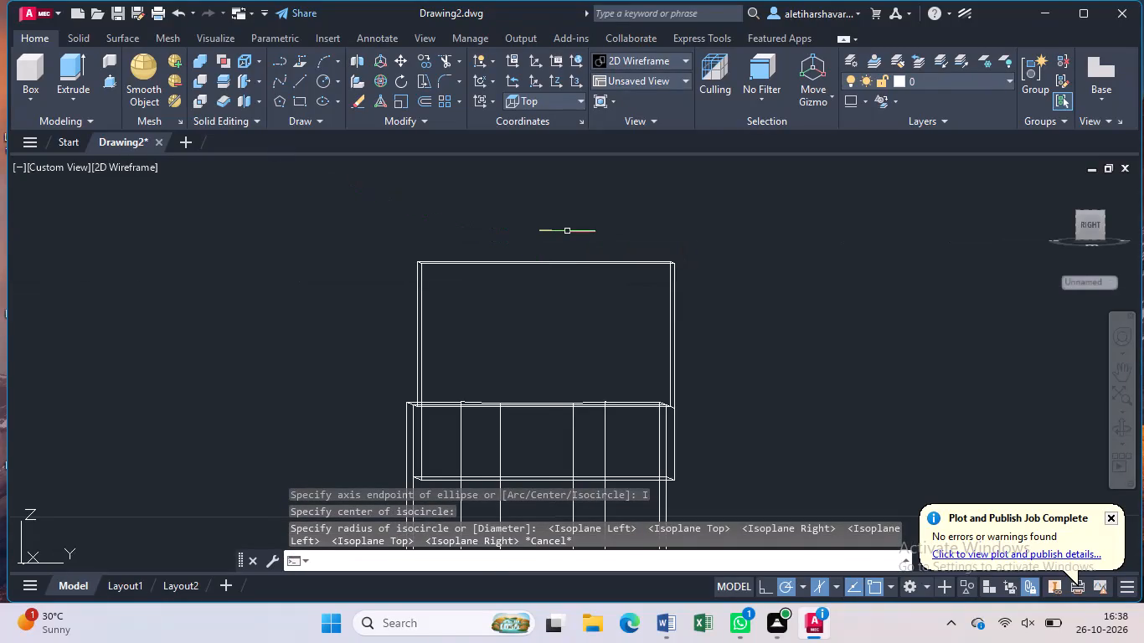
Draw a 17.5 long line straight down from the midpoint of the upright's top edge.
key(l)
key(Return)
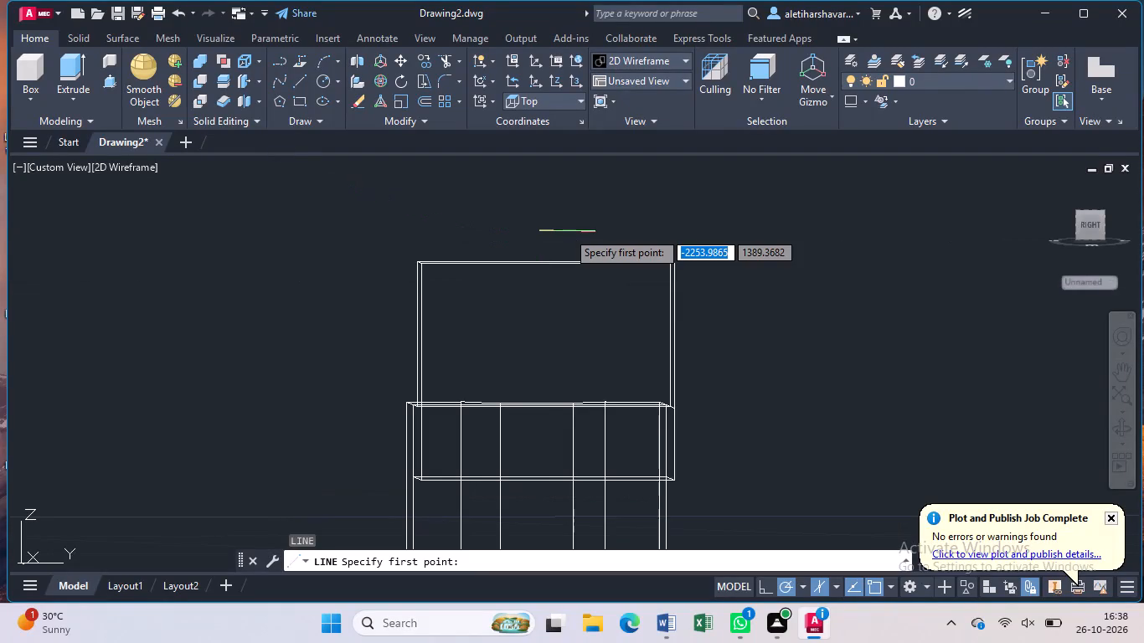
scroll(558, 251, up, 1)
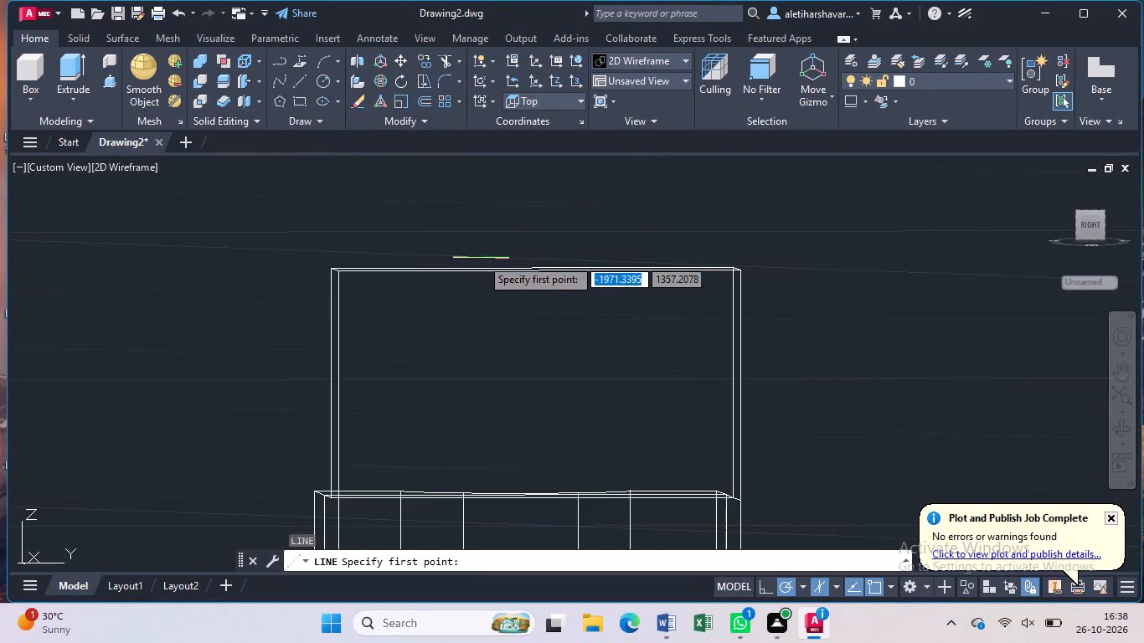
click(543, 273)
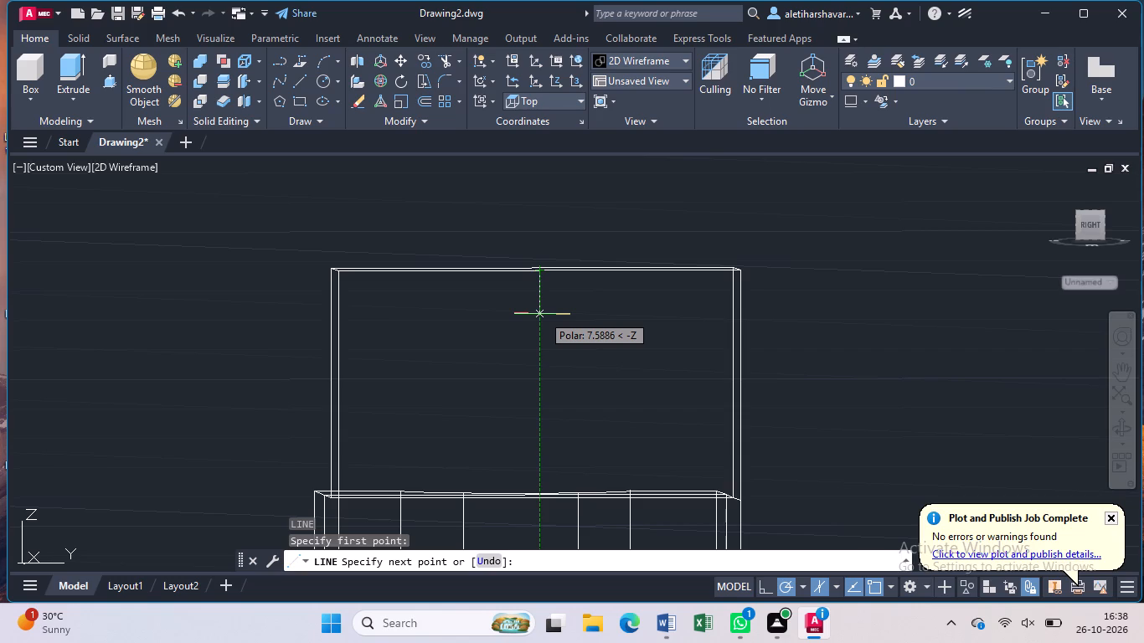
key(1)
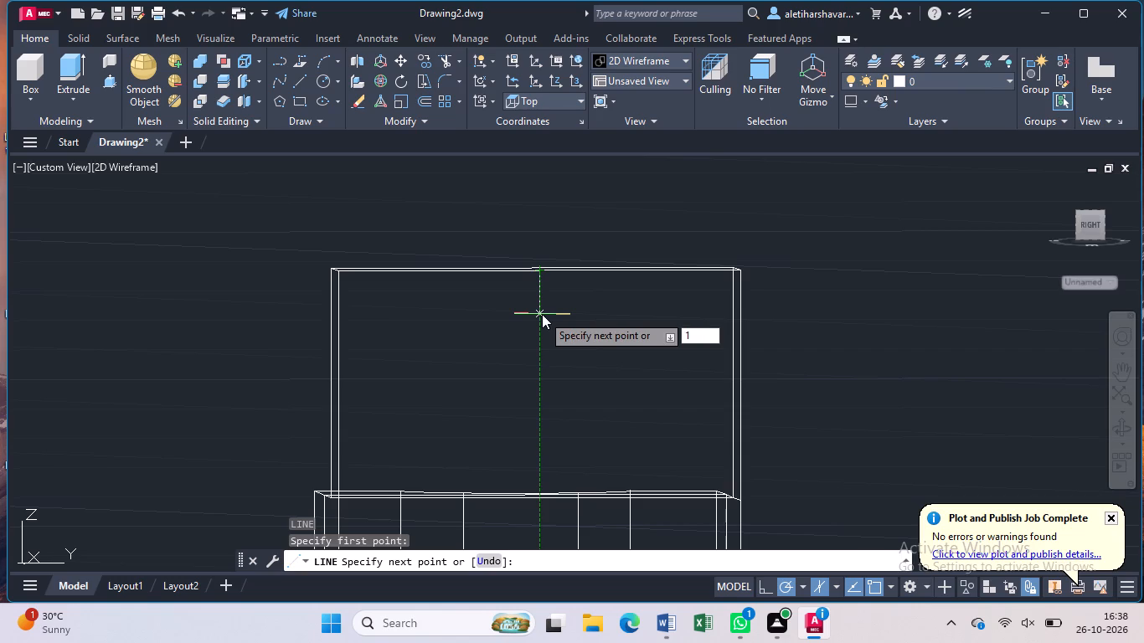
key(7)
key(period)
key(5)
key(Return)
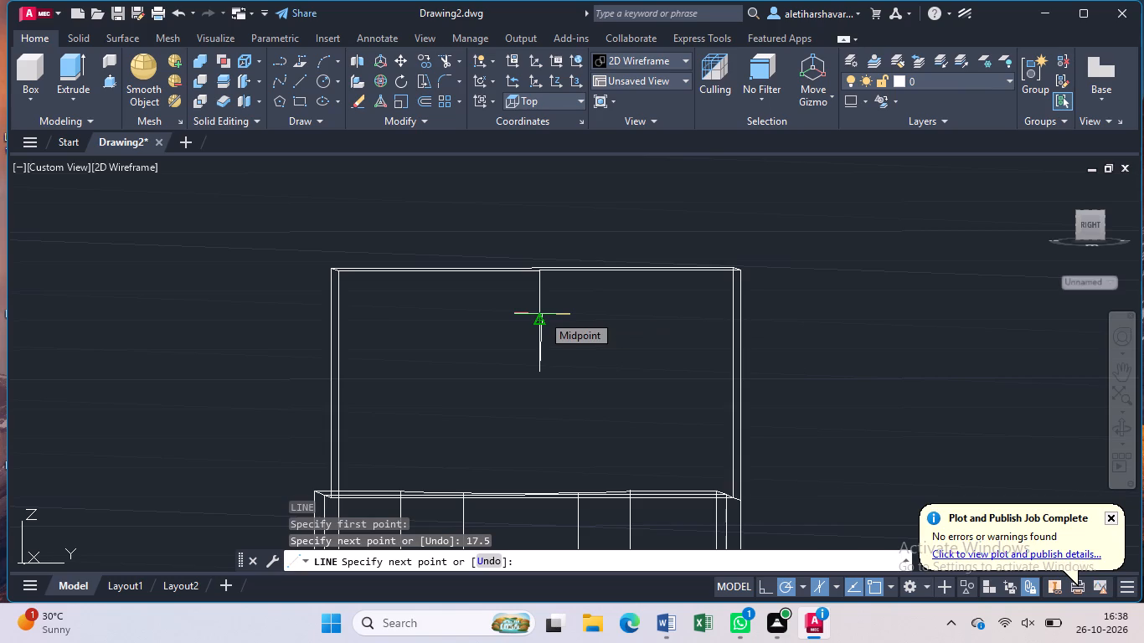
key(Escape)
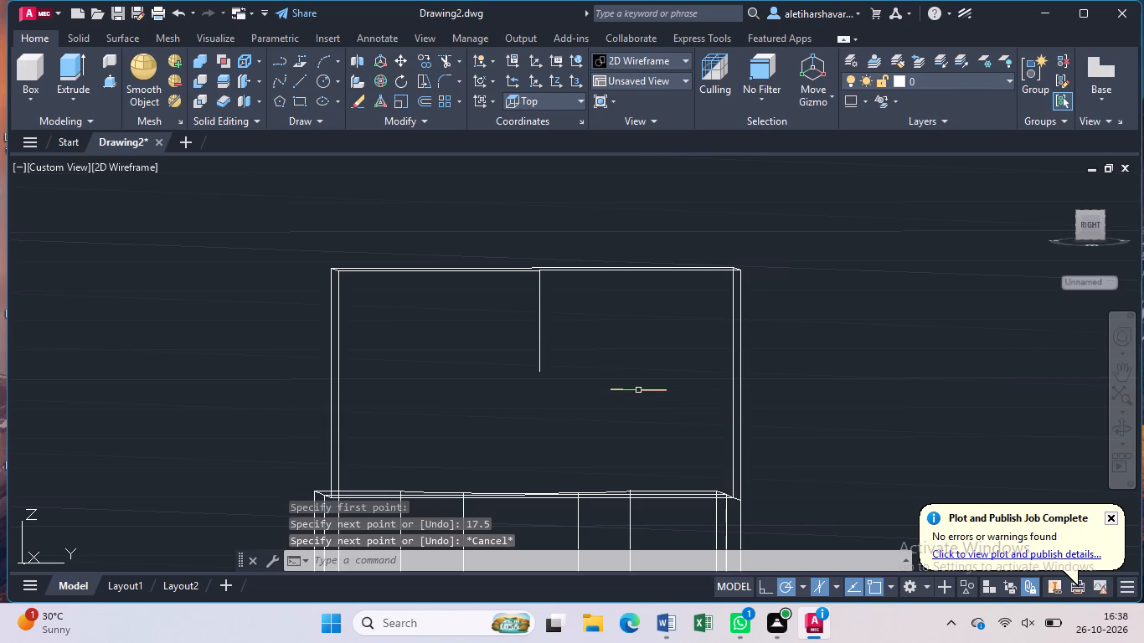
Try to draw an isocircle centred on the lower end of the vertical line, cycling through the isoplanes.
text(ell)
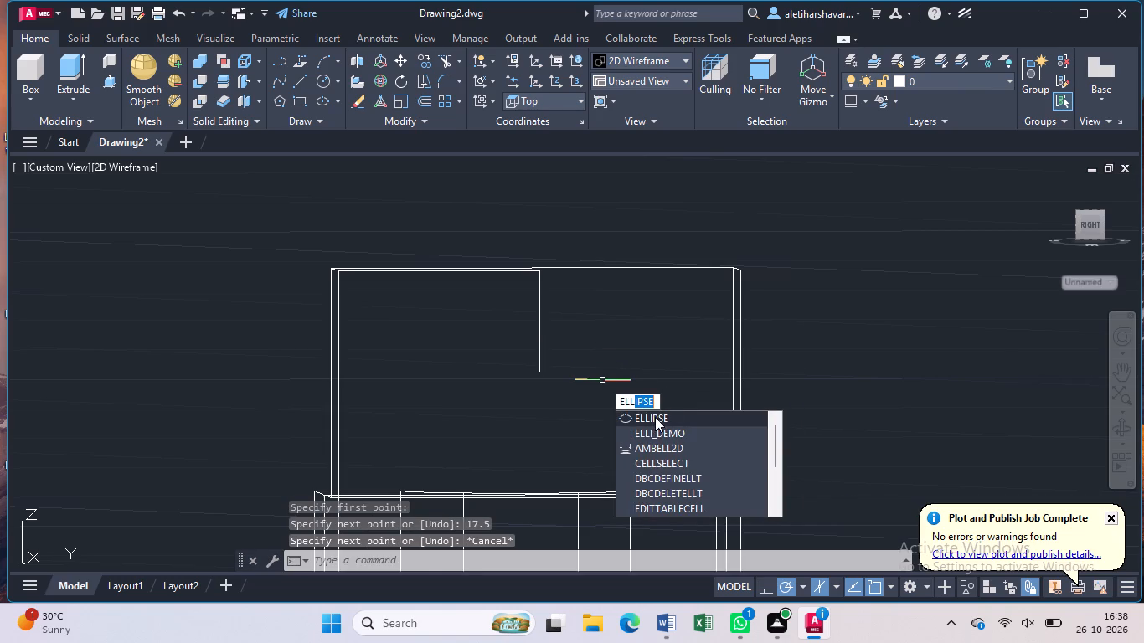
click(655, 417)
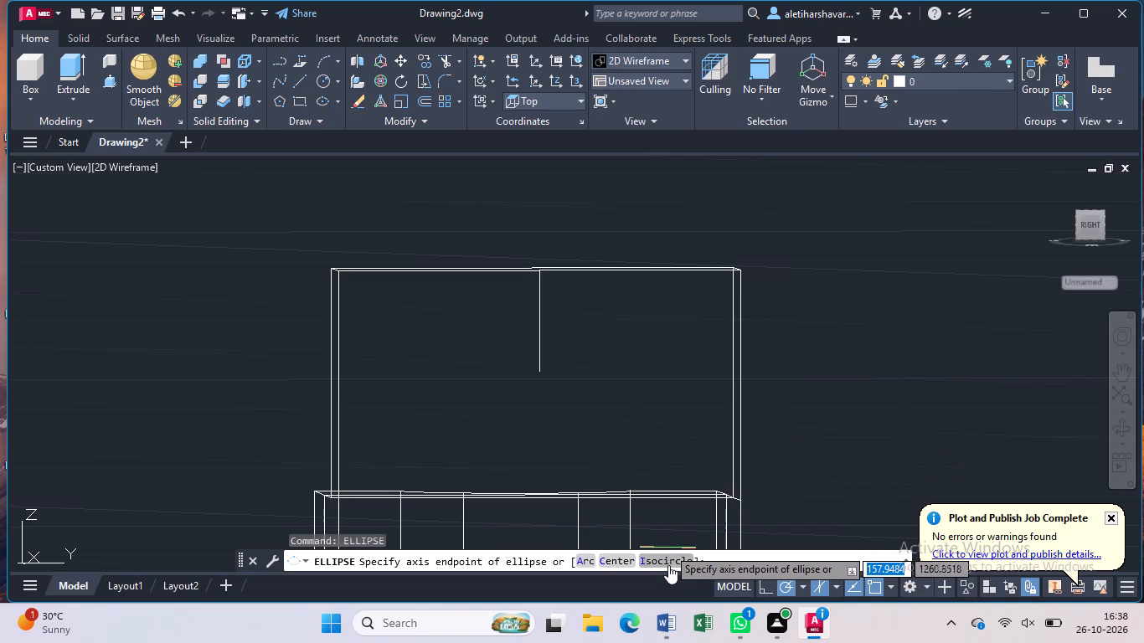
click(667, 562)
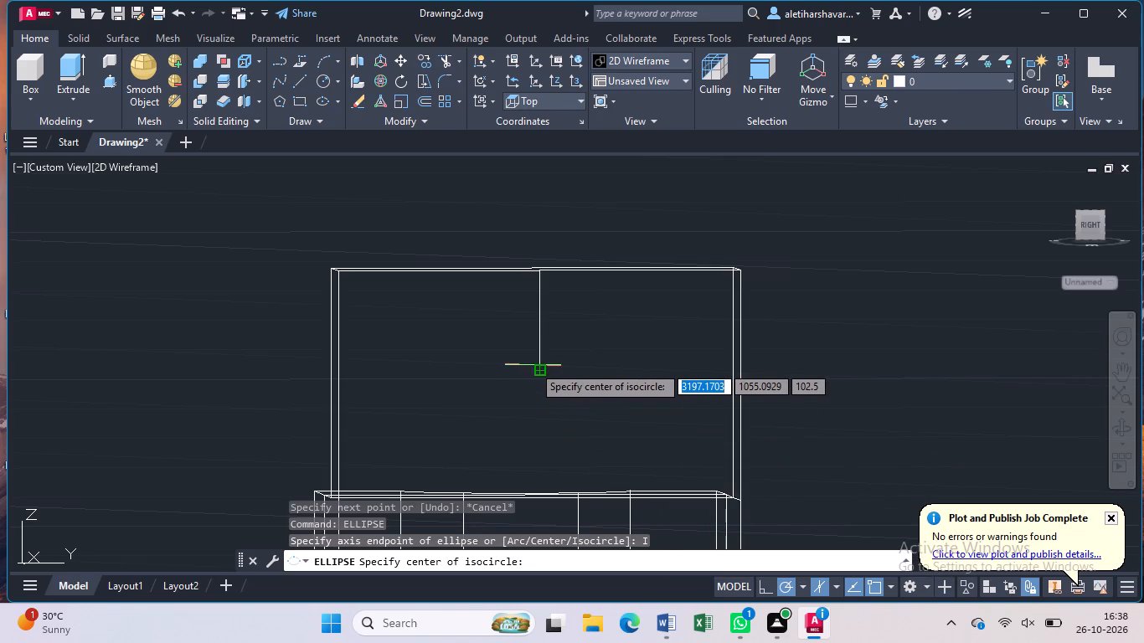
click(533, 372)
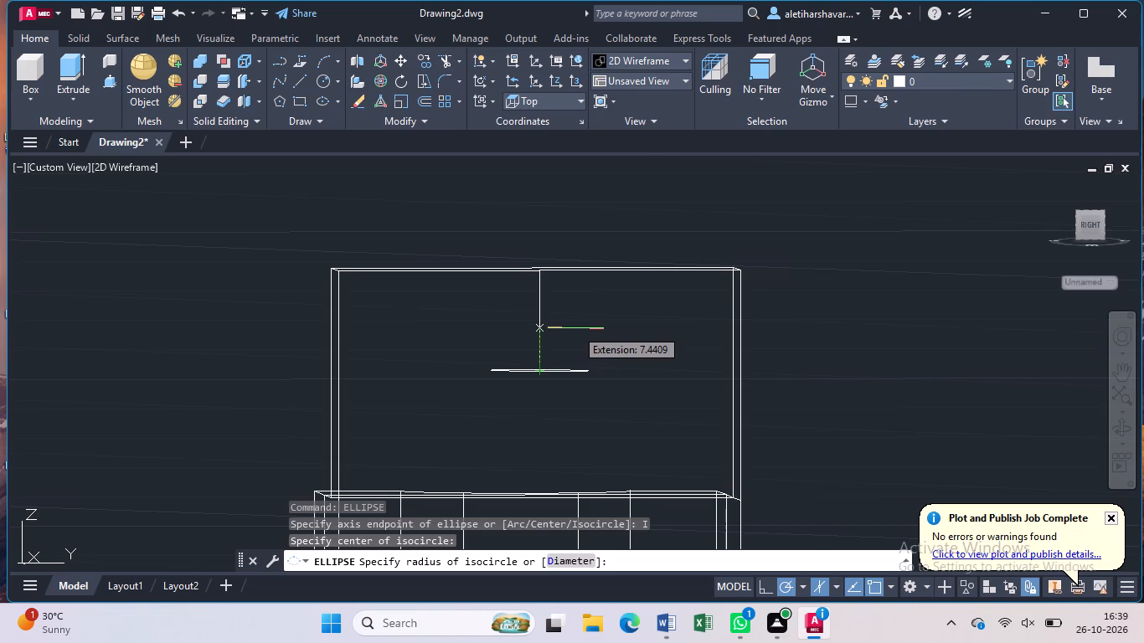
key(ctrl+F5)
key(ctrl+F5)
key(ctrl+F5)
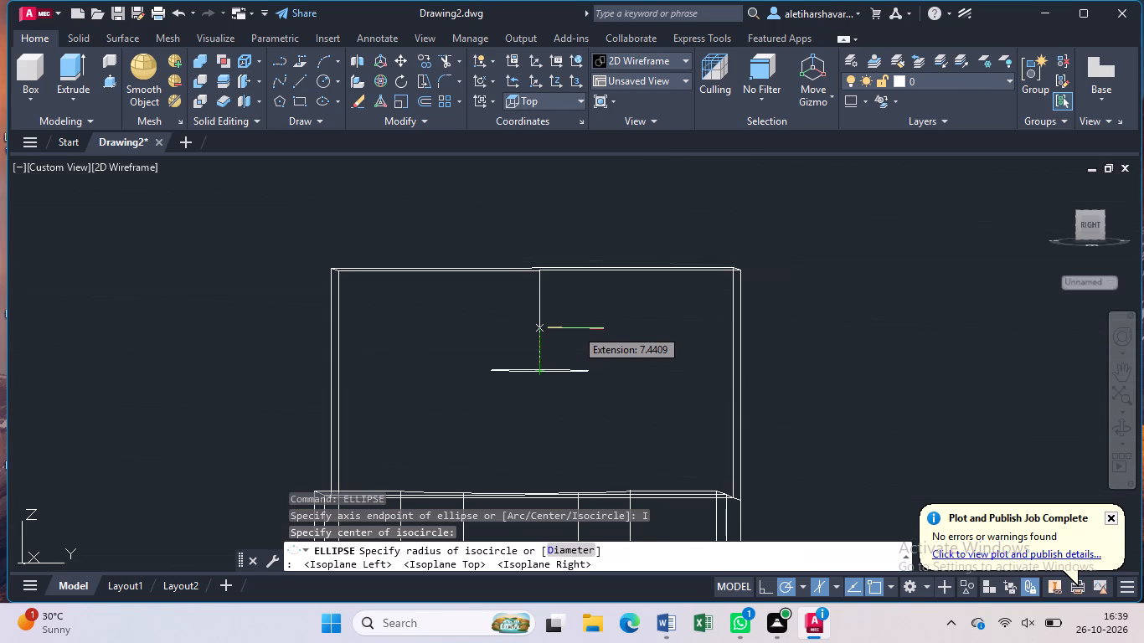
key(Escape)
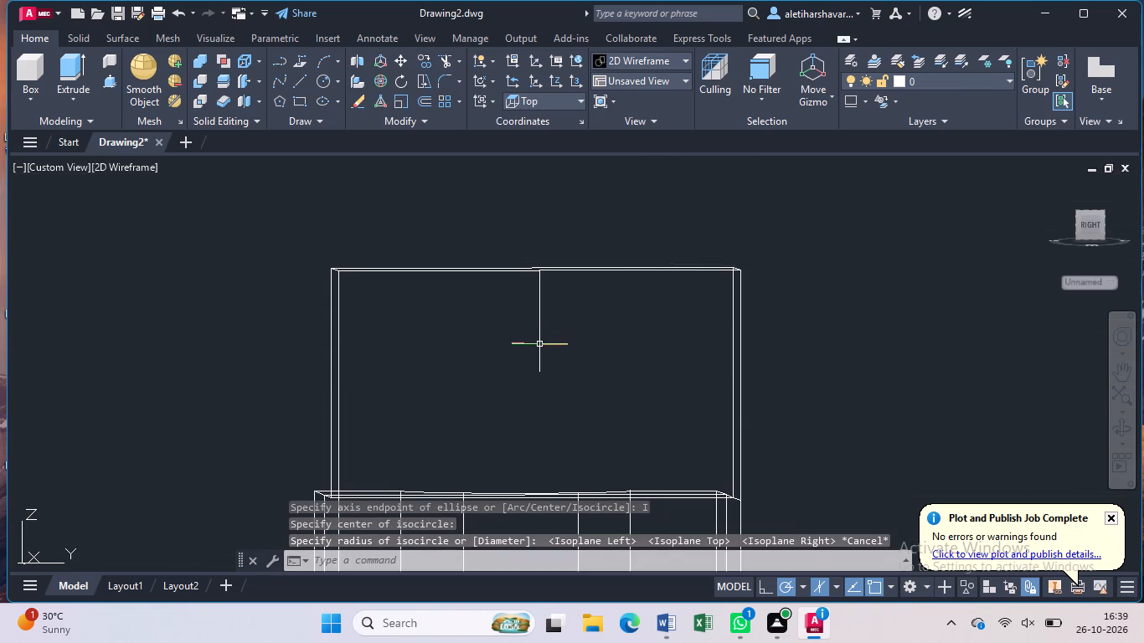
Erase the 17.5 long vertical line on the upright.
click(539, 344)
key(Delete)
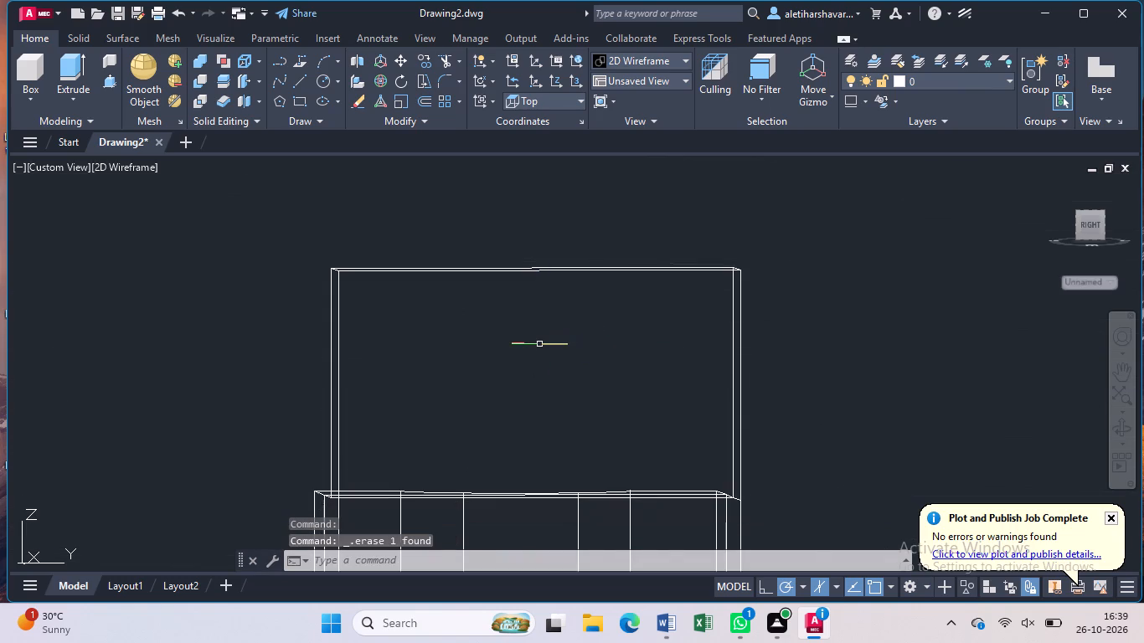
Set the viewport's visual style to Shaded.
click(127, 167)
click(175, 281)
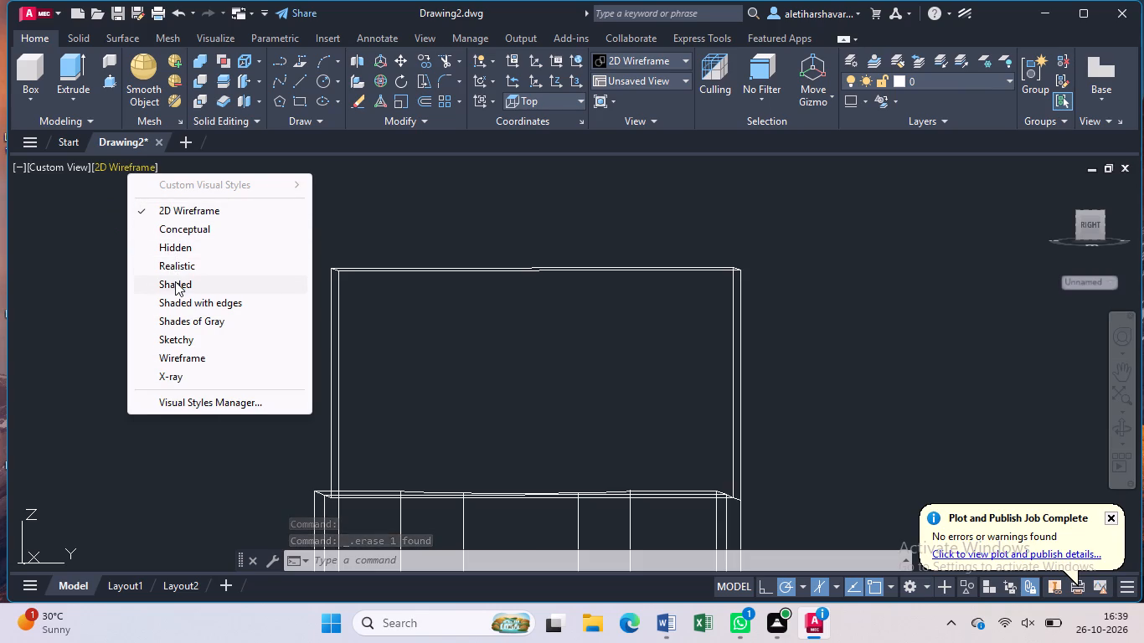
scroll(332, 316, down, 2)
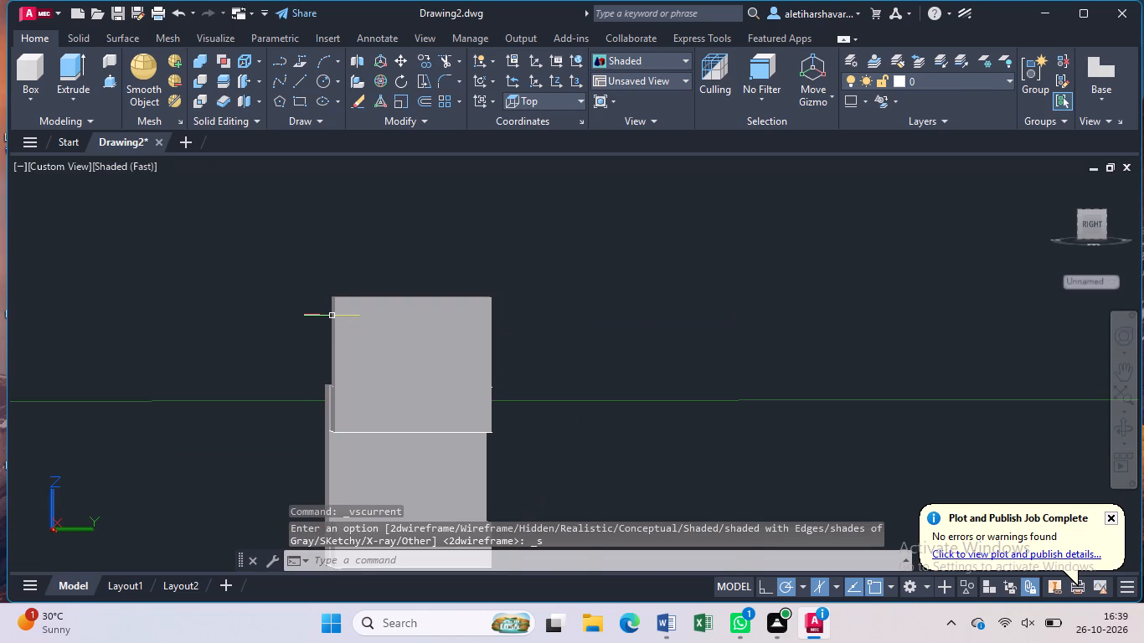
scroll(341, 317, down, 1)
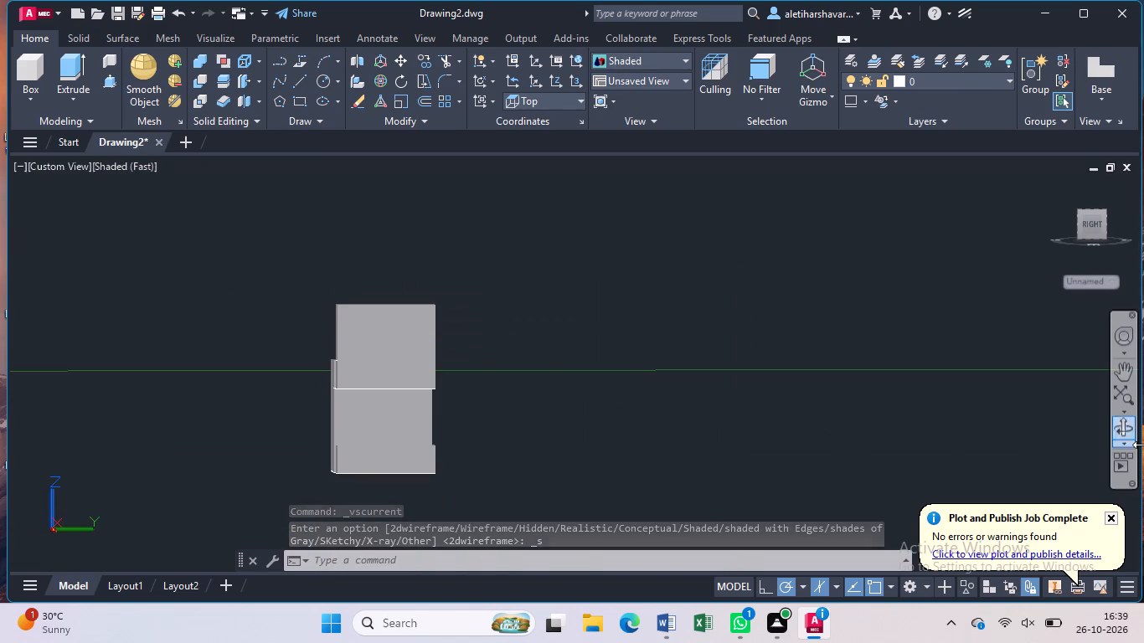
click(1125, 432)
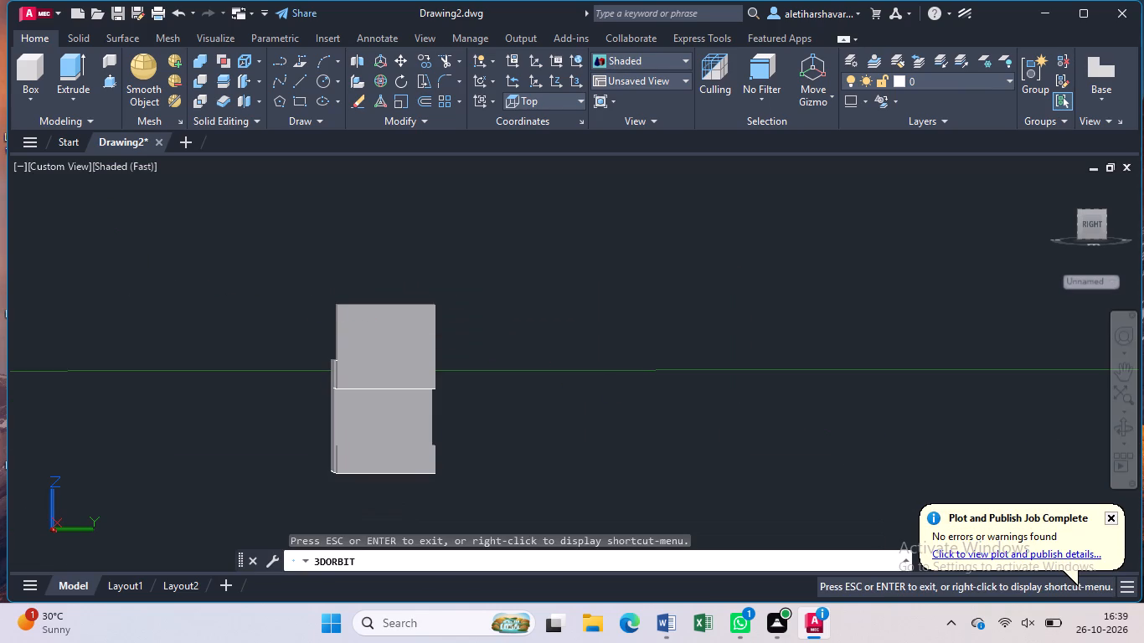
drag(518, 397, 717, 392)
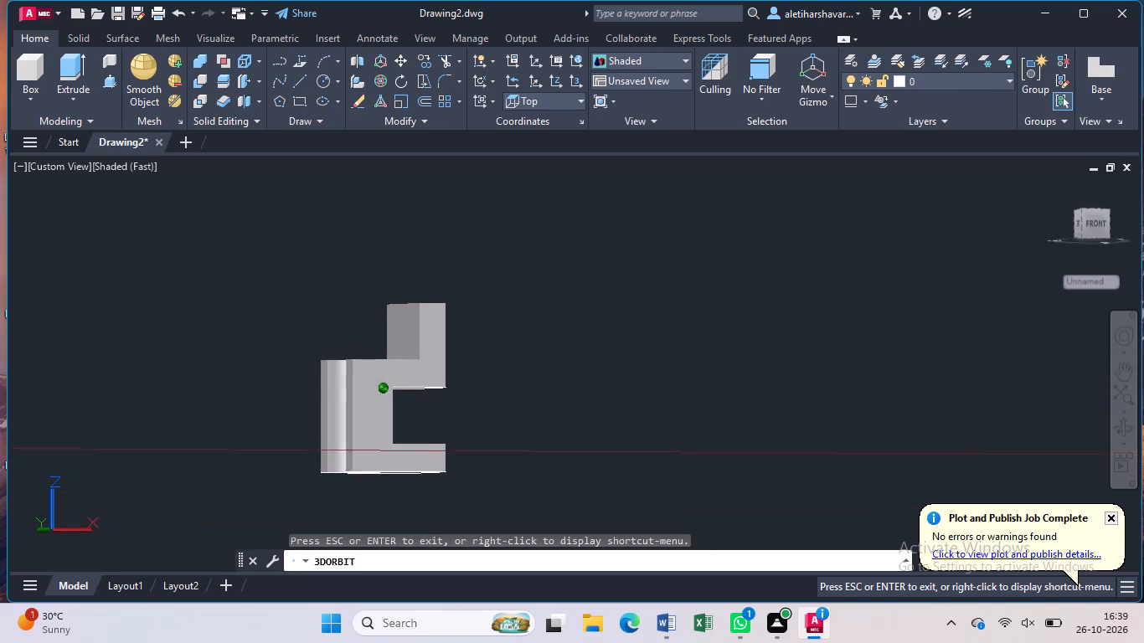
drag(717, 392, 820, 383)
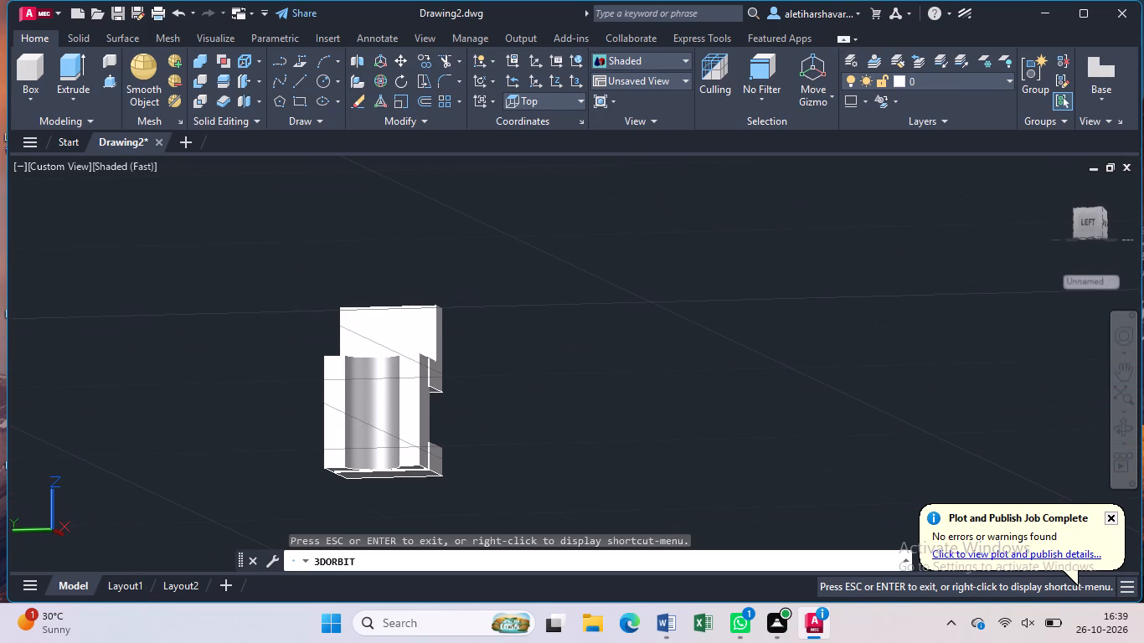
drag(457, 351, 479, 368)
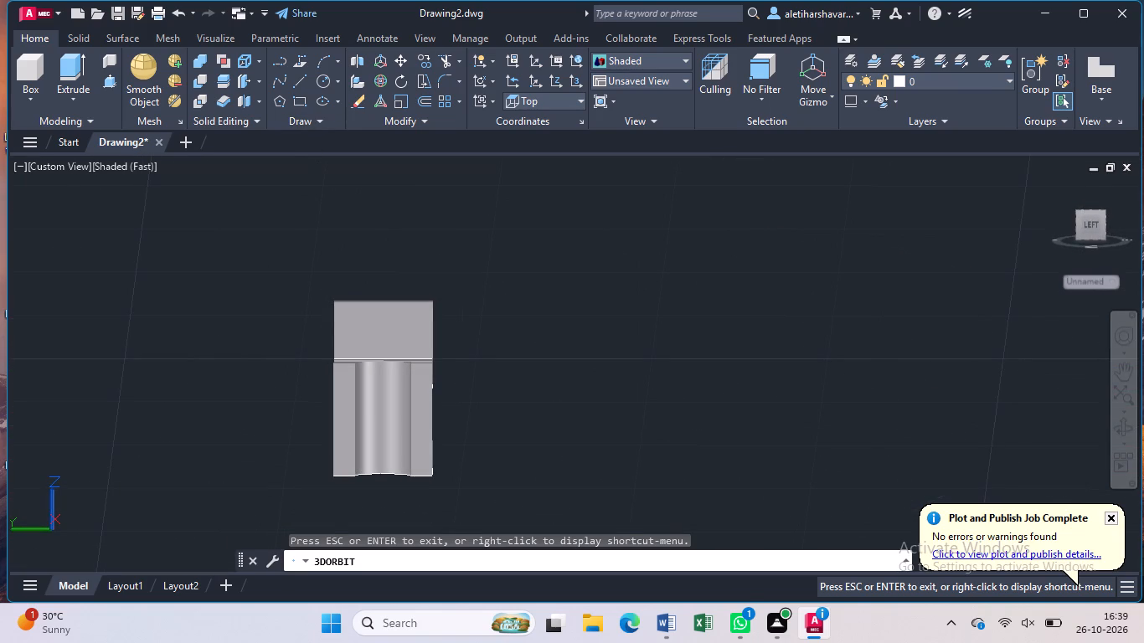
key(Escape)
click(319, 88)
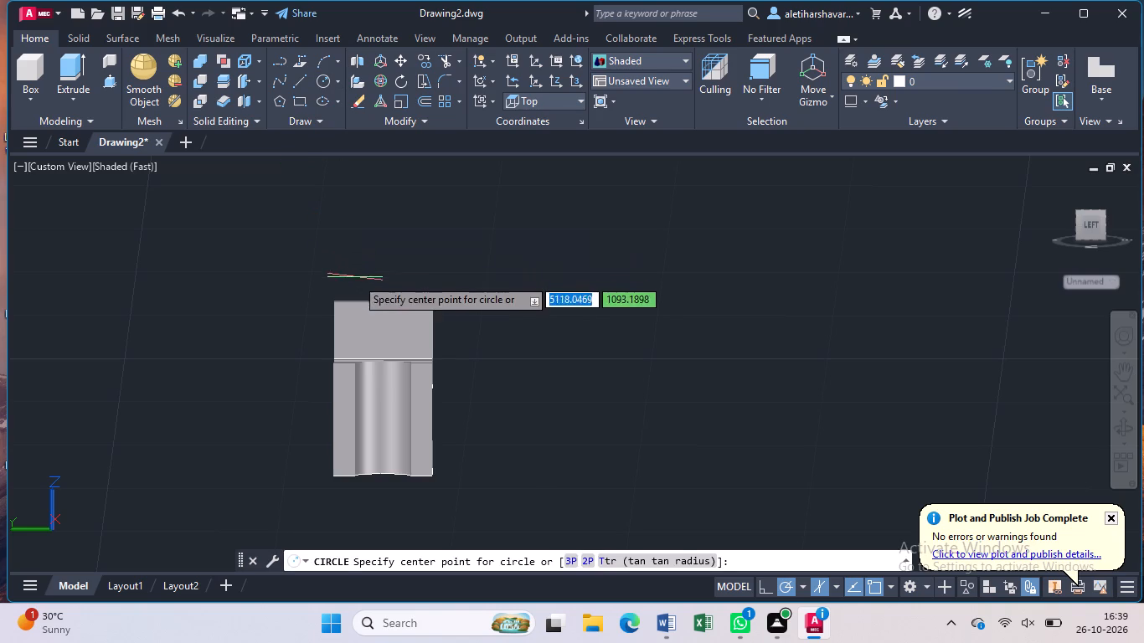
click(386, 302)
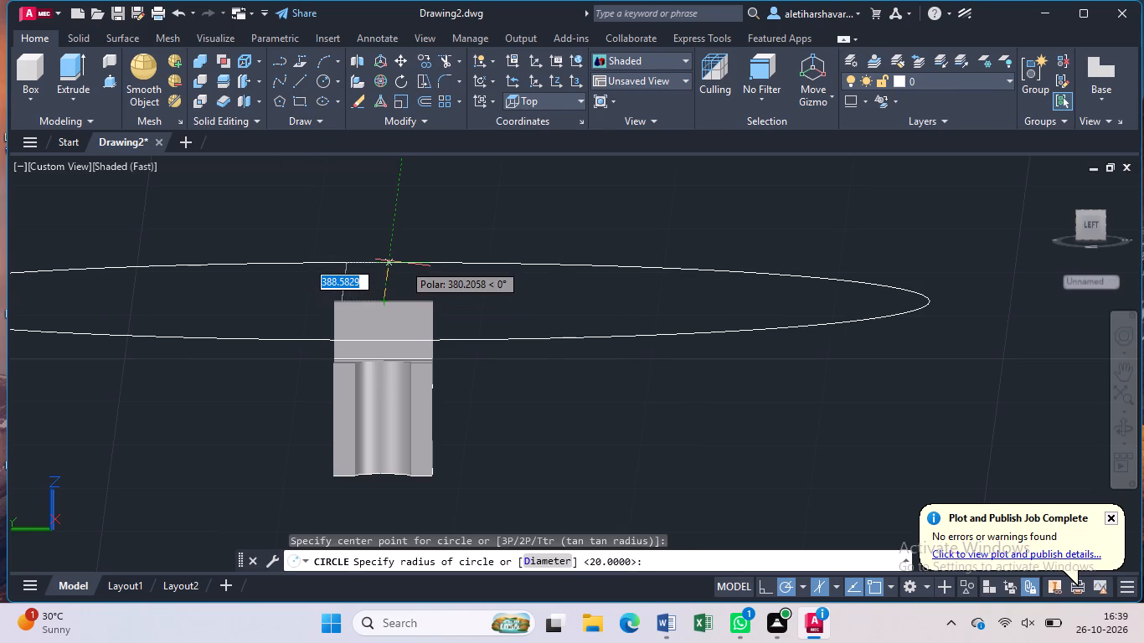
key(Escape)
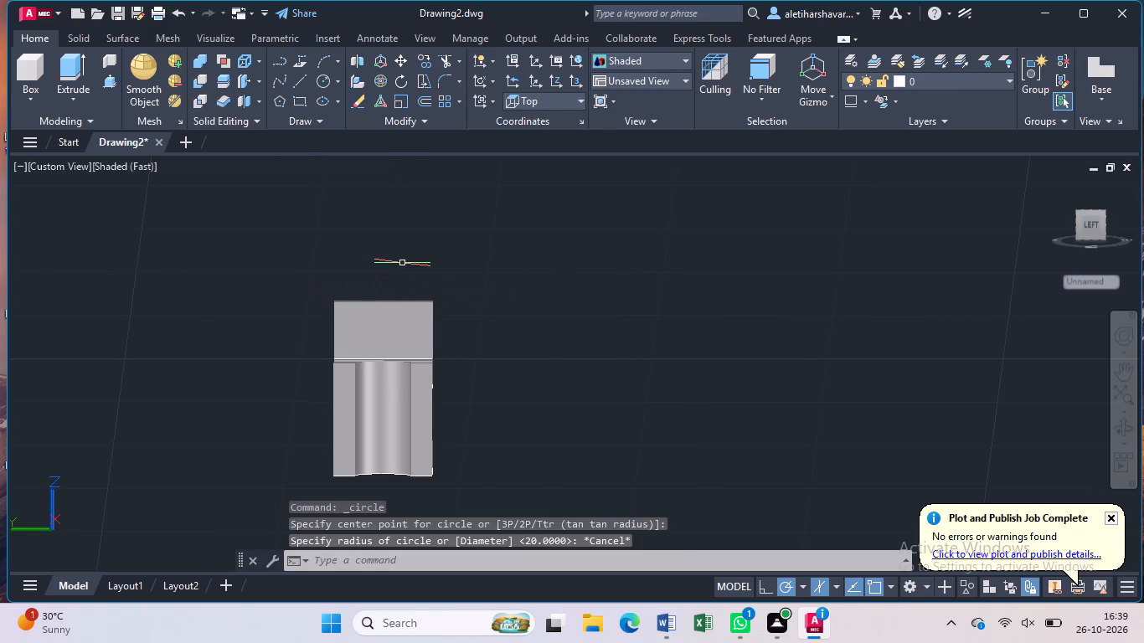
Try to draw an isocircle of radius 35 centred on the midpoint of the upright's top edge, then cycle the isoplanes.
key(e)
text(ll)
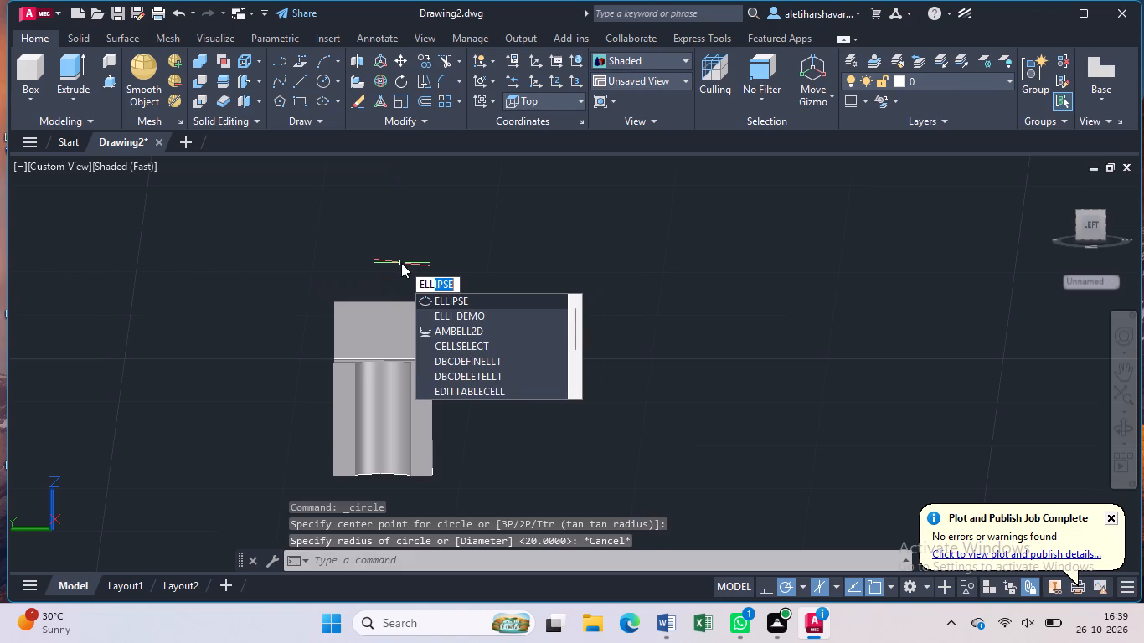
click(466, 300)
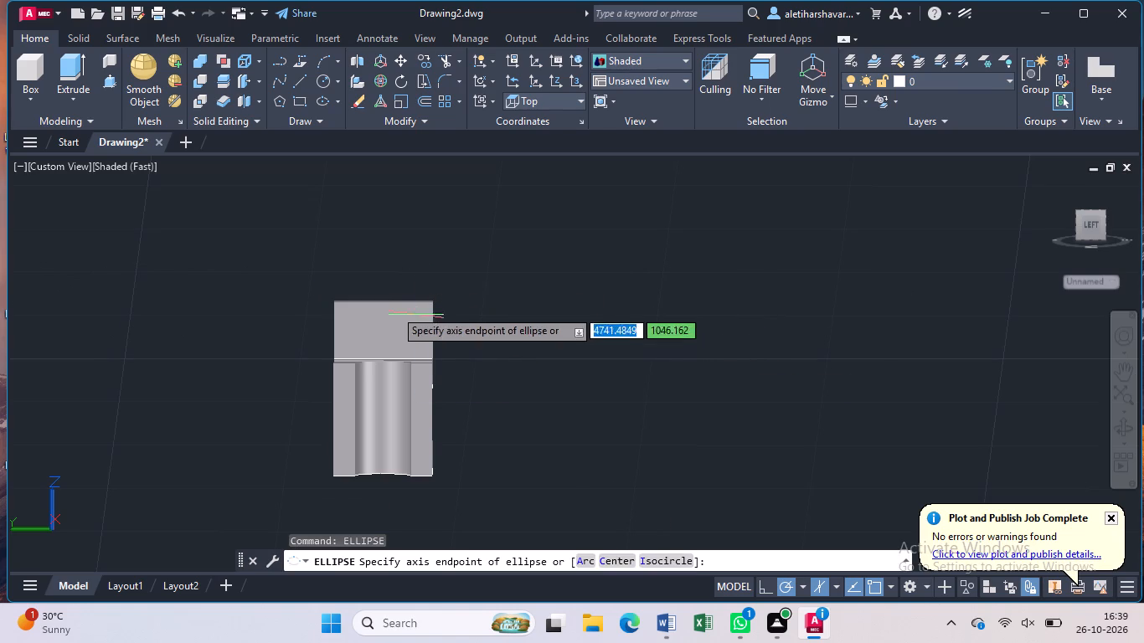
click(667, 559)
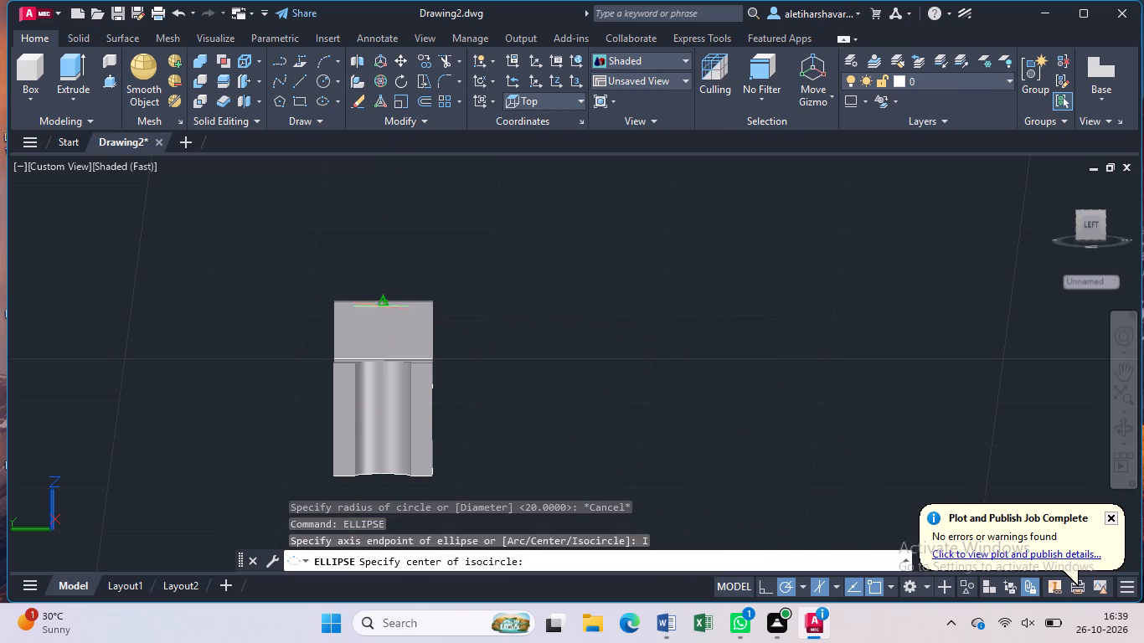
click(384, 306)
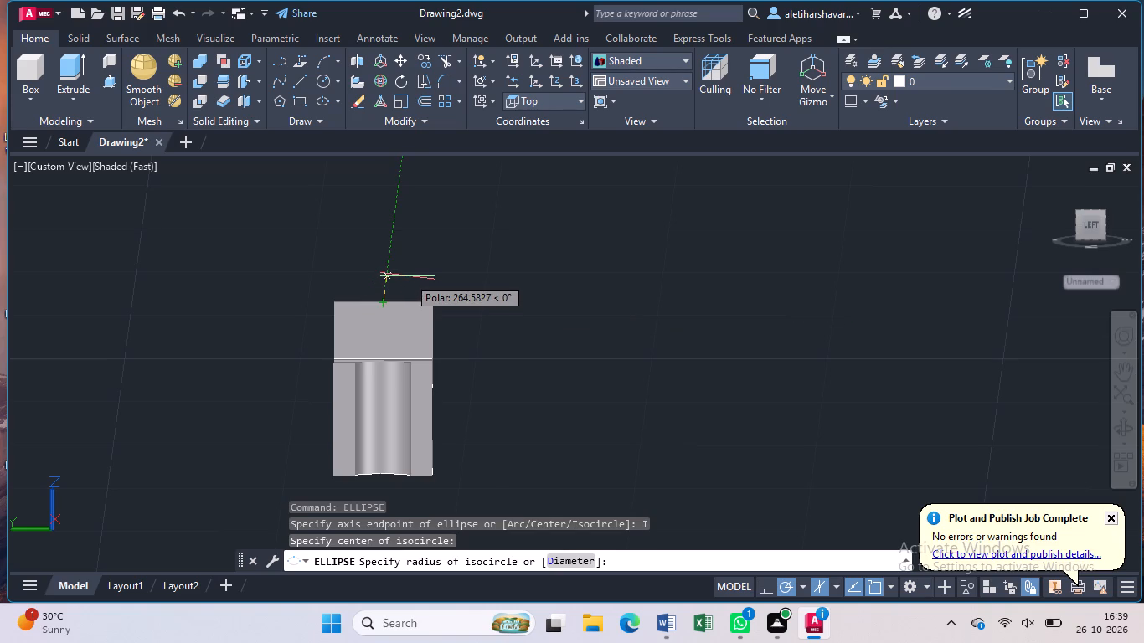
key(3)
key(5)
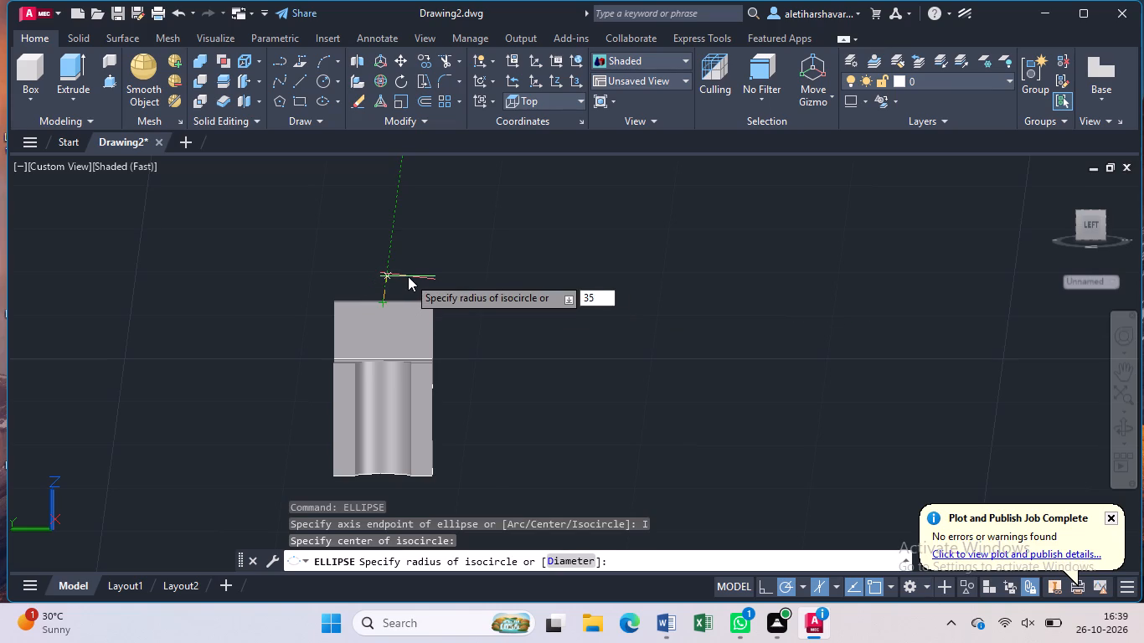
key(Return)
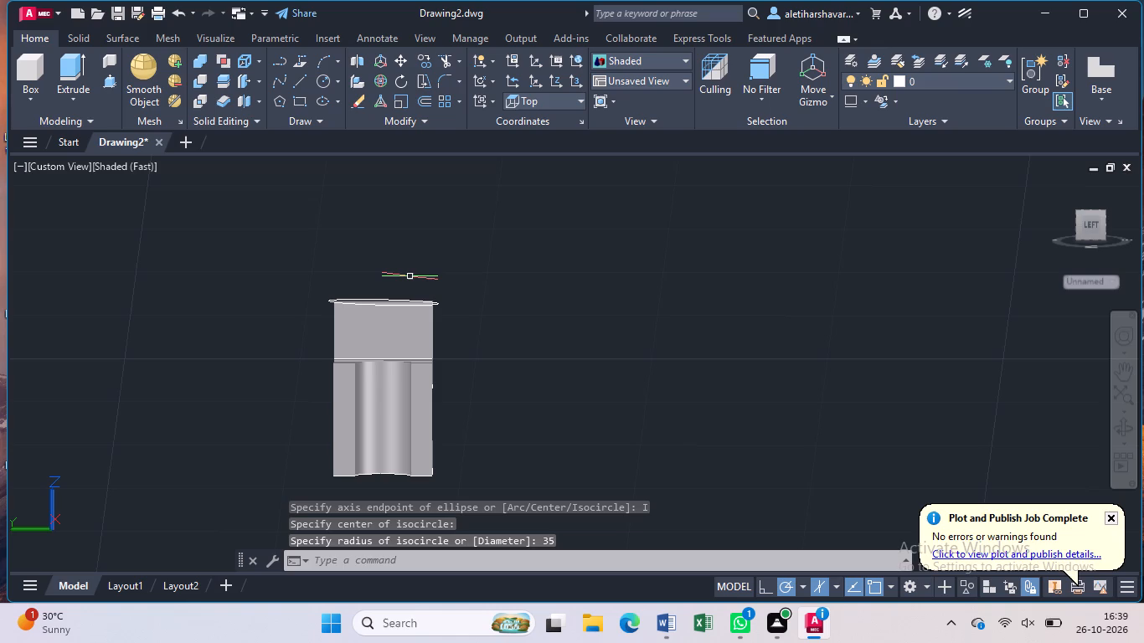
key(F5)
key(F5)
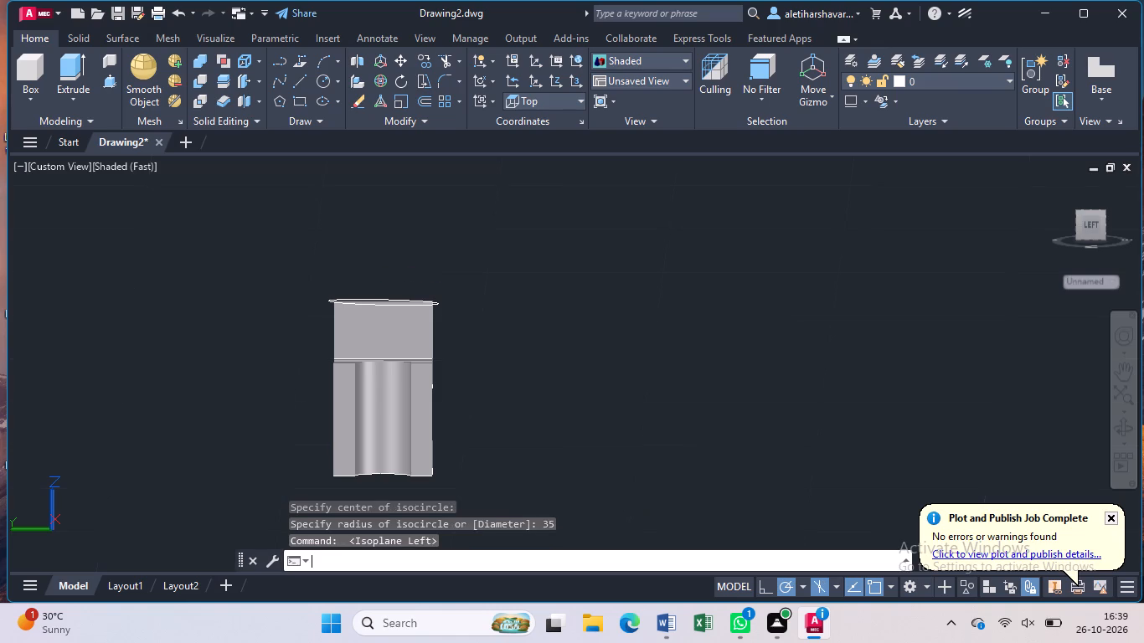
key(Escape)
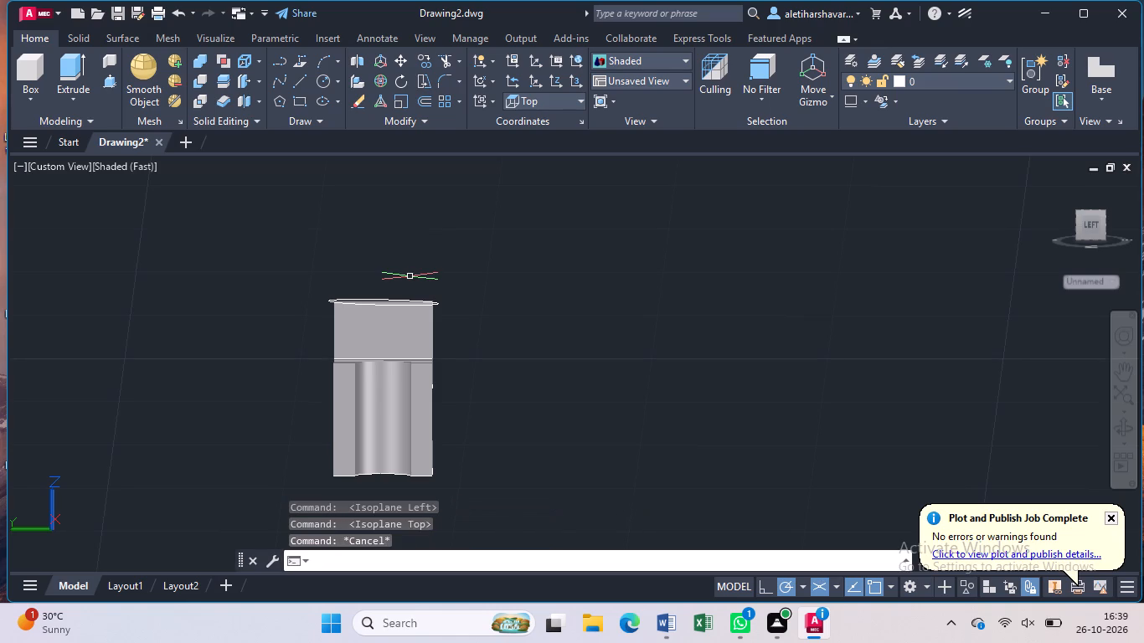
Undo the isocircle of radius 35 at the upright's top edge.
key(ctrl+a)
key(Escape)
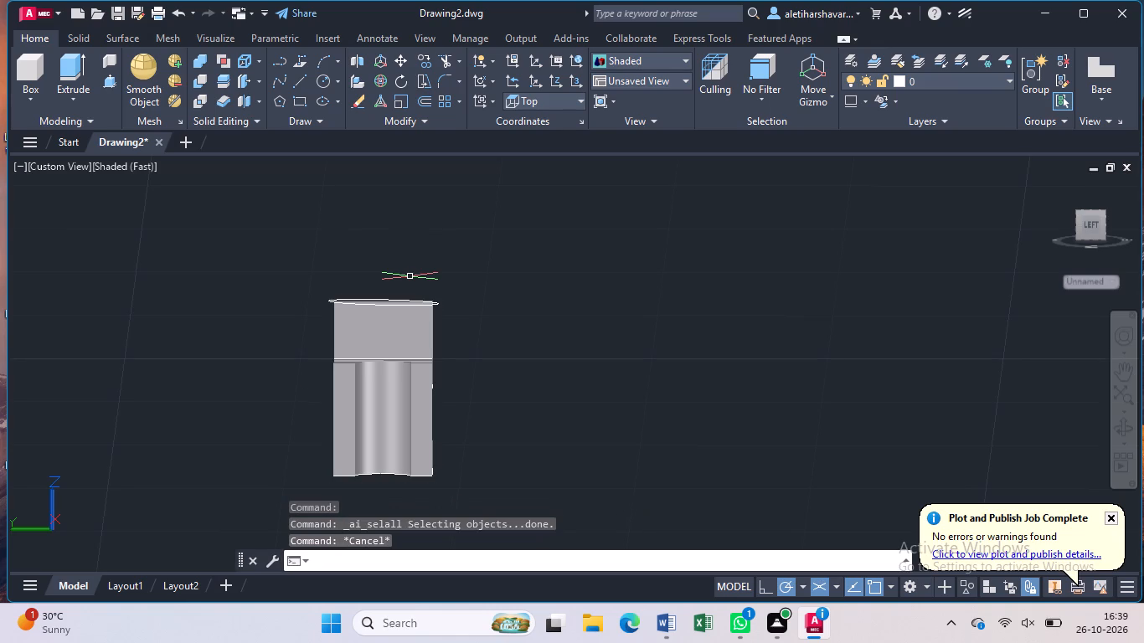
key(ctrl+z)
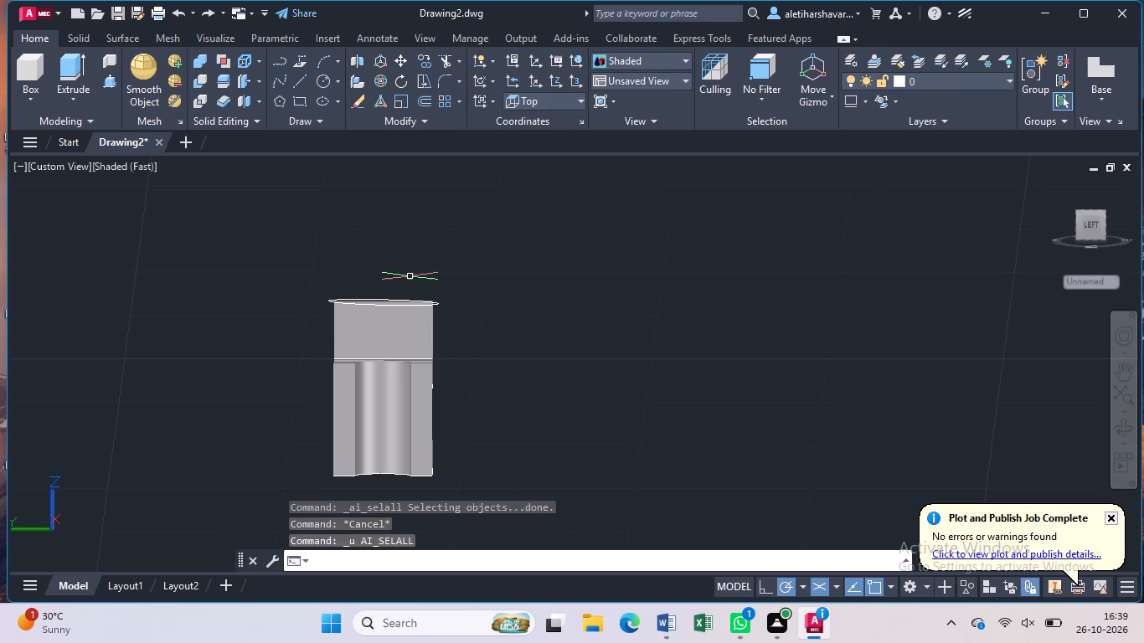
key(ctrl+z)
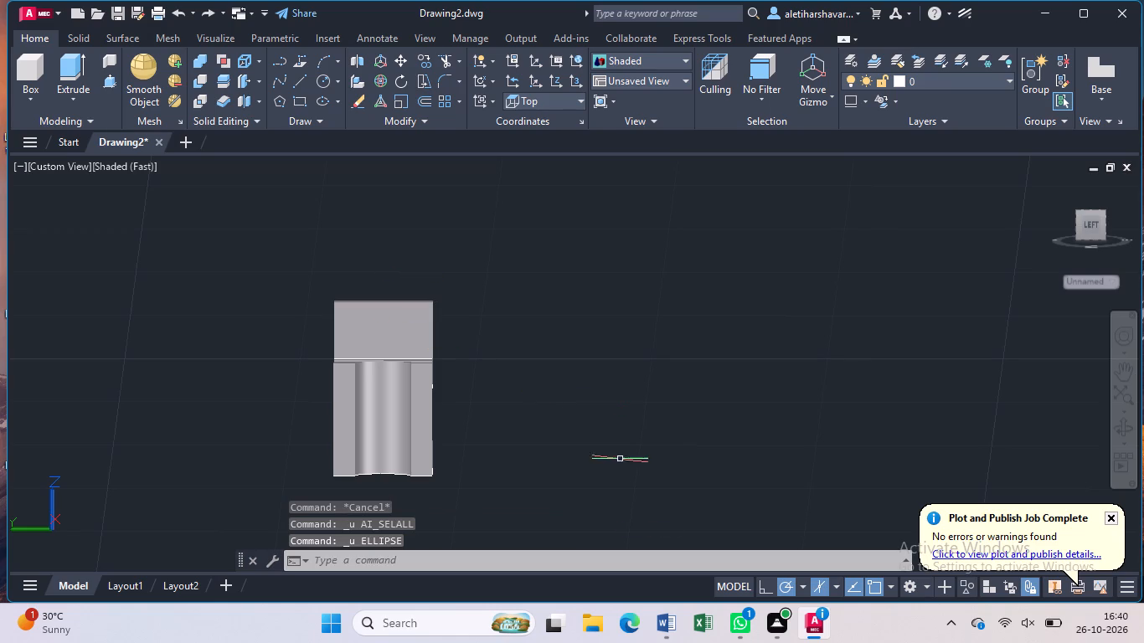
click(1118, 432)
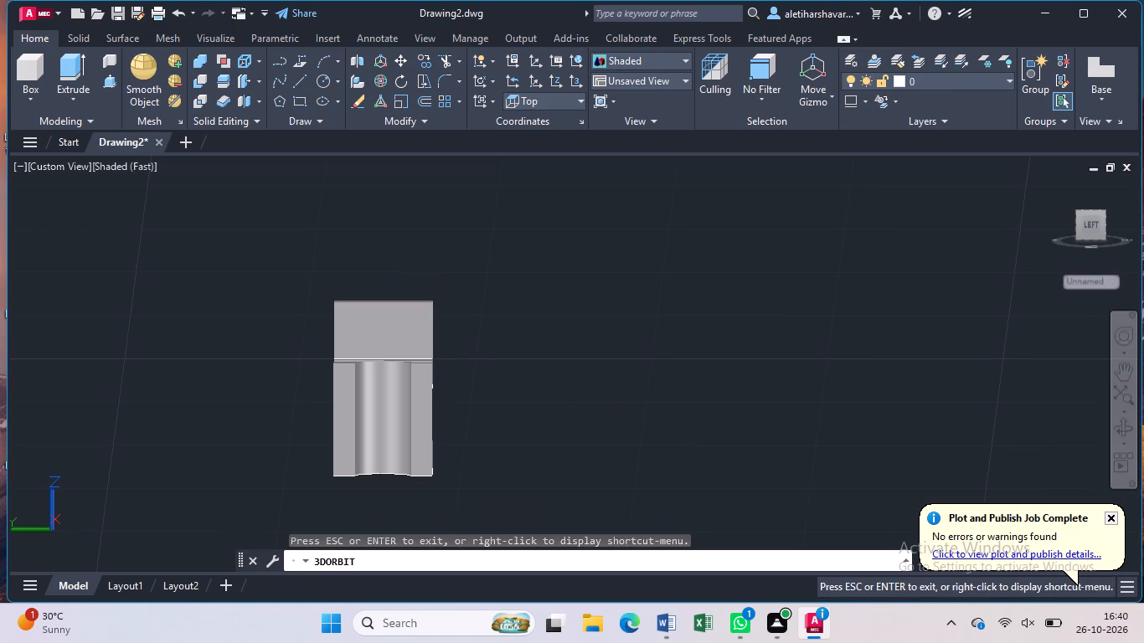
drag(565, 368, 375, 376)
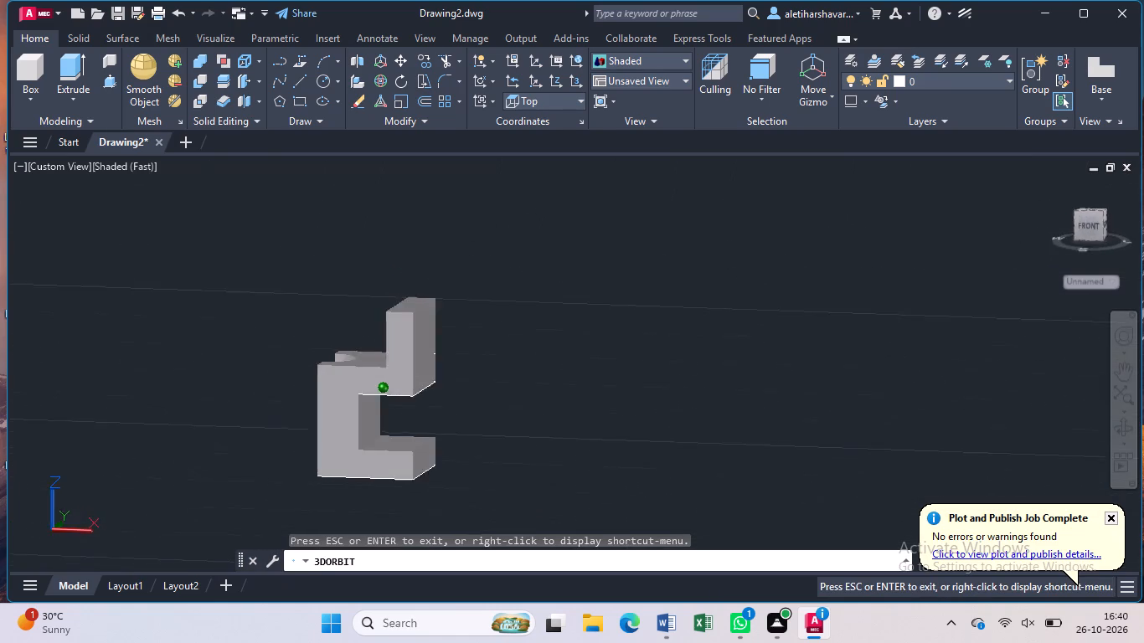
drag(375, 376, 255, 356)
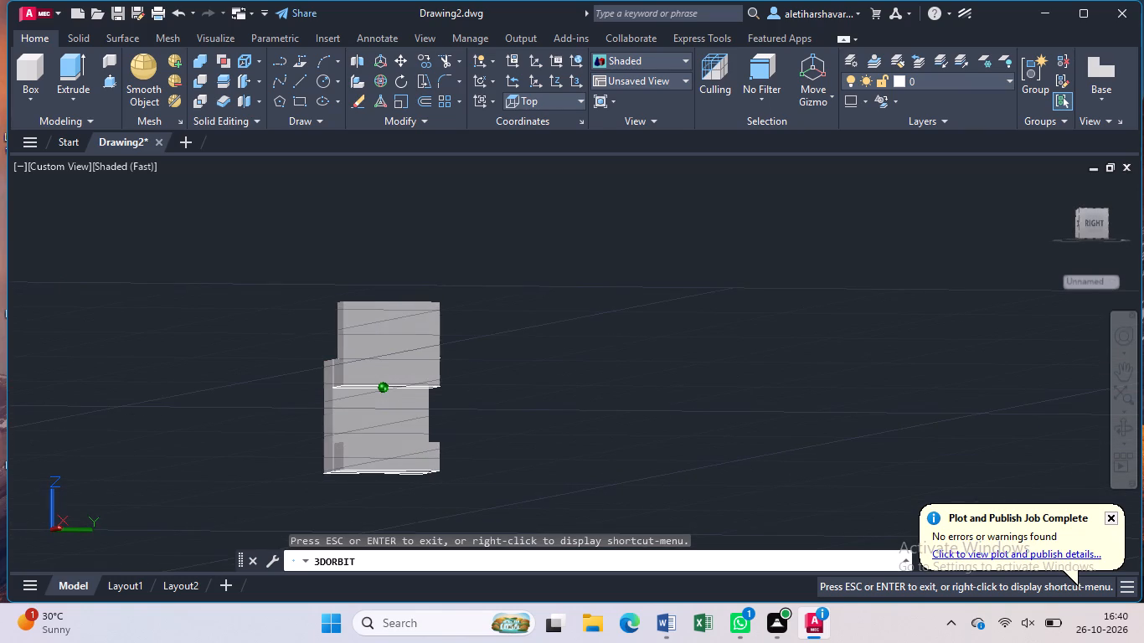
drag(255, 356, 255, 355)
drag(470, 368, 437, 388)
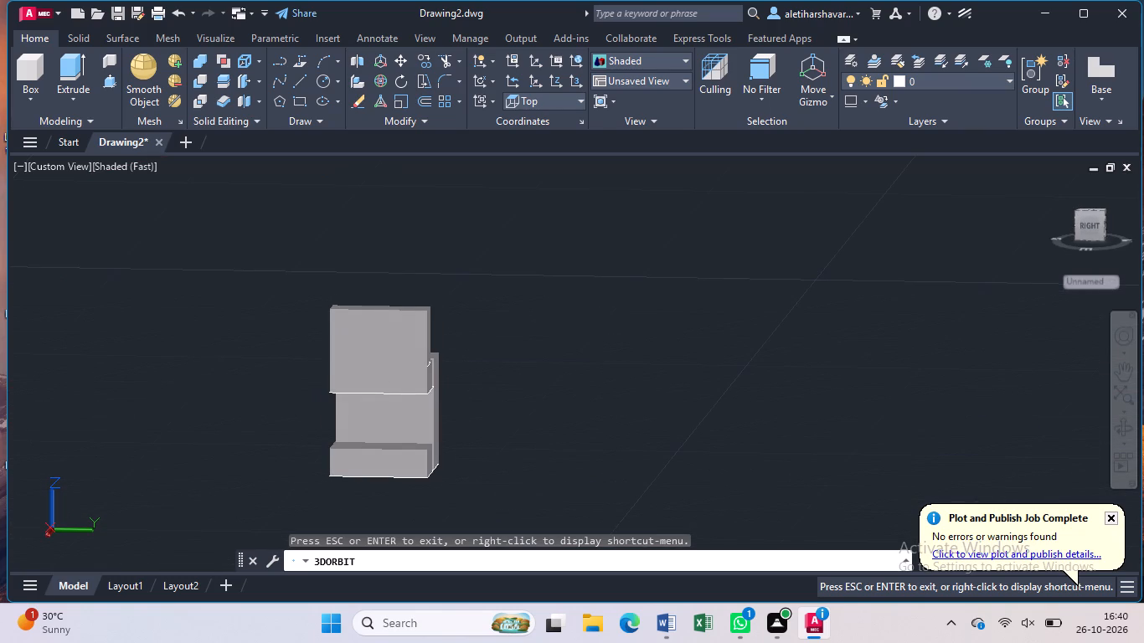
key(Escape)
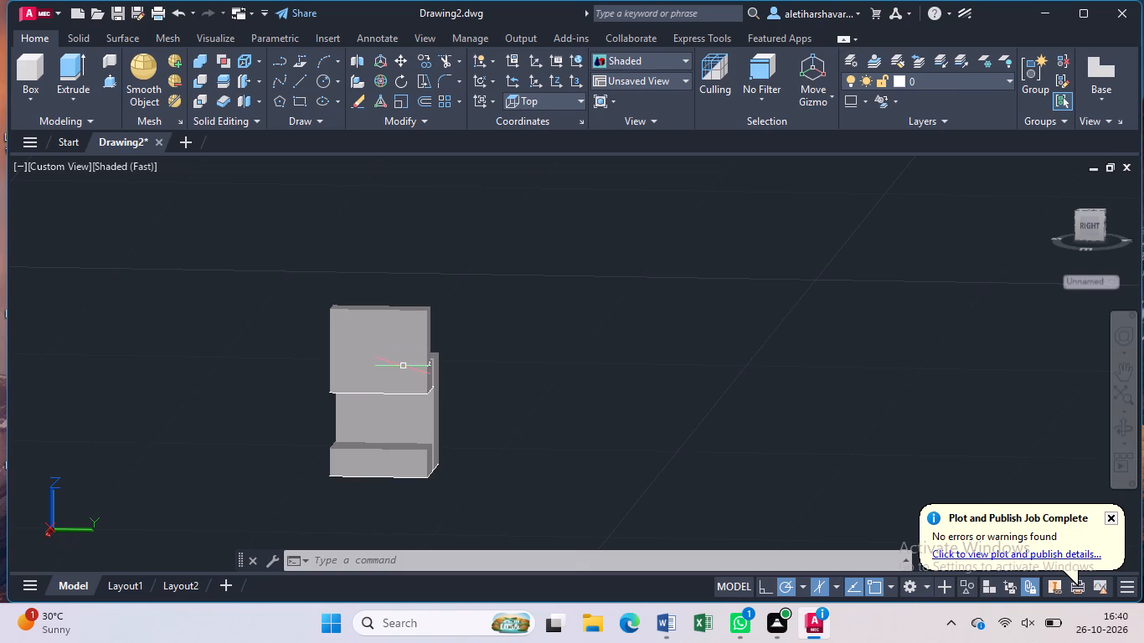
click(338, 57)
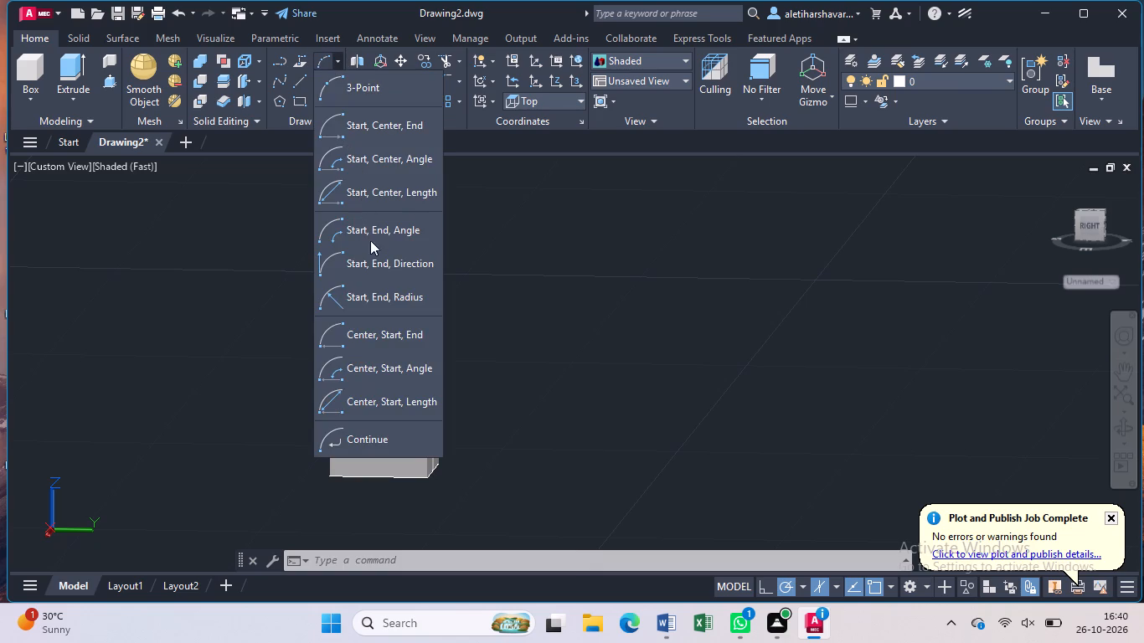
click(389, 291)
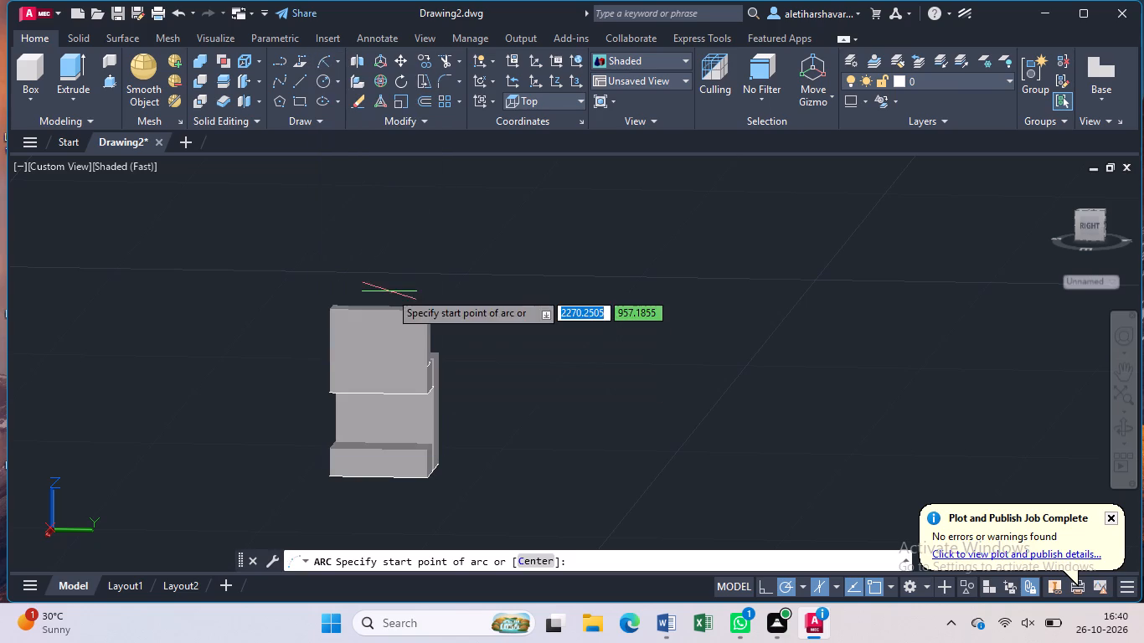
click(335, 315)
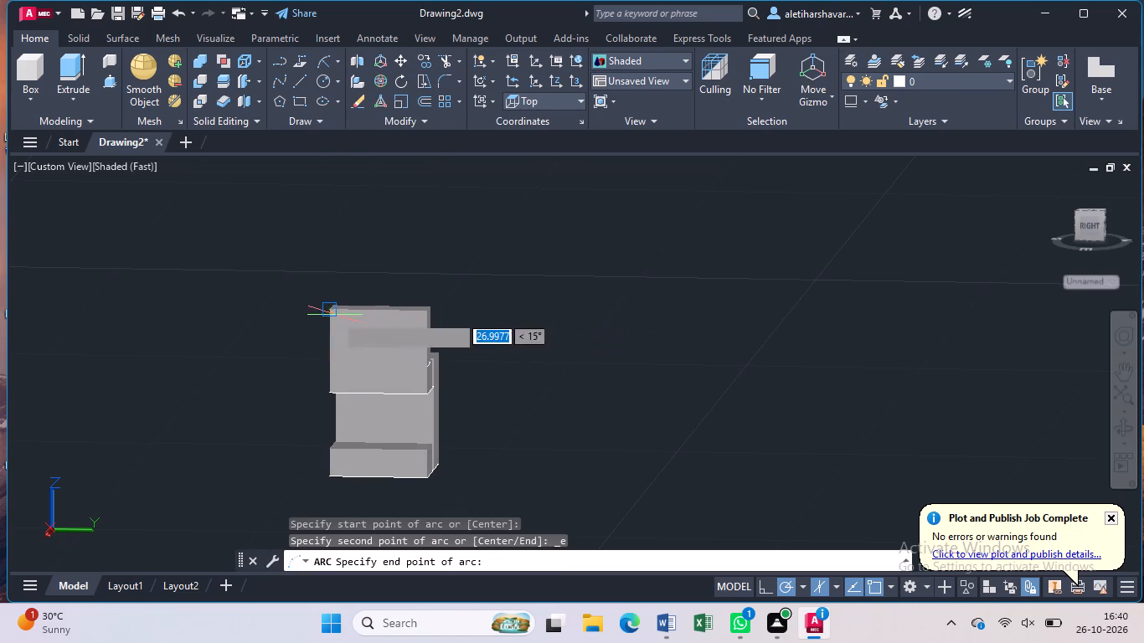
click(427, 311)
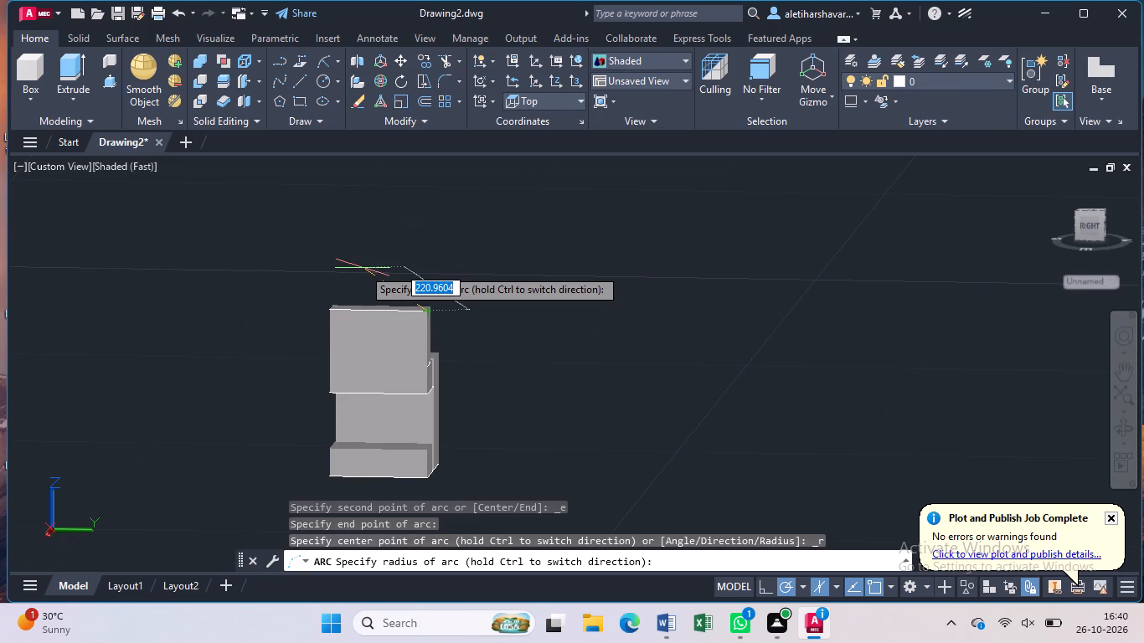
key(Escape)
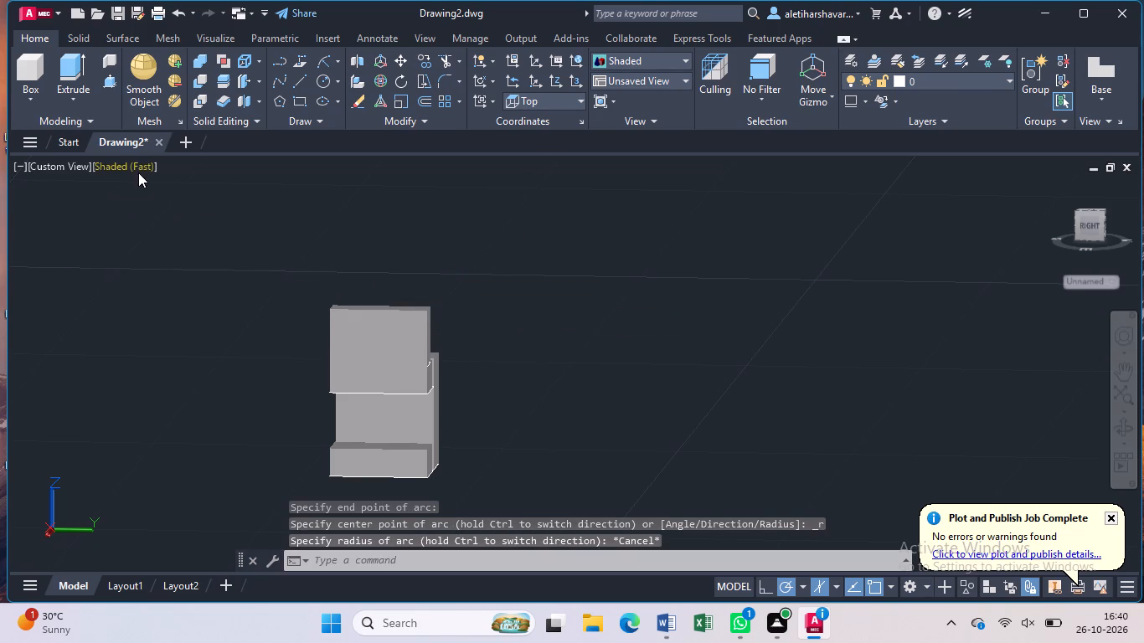
Set the viewport's visual style to 2D Wireframe.
click(138, 167)
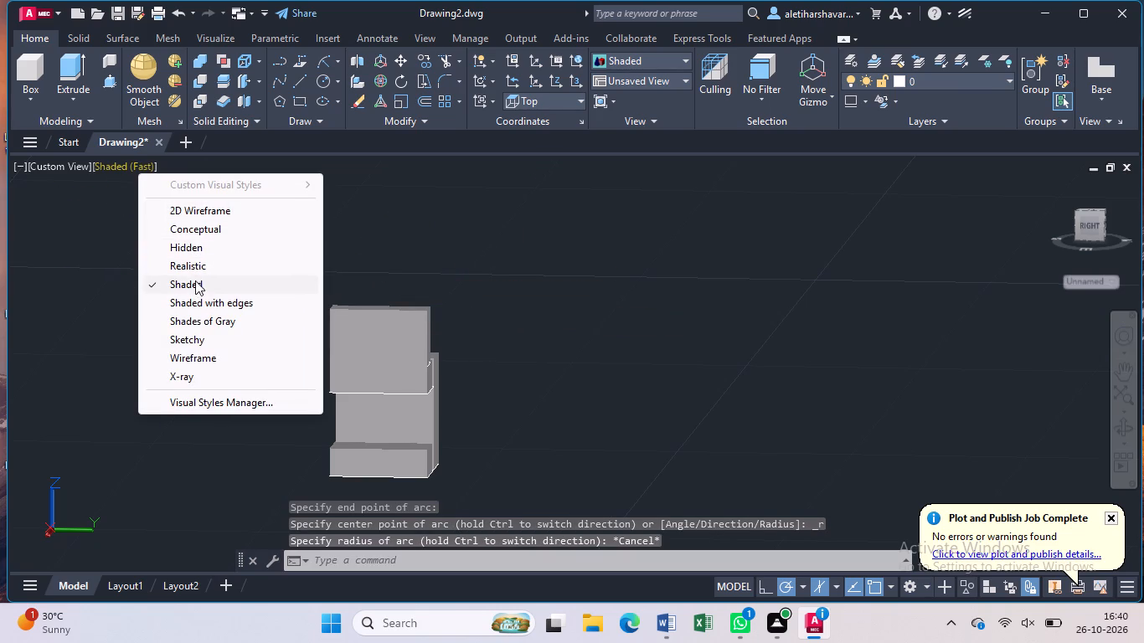
click(187, 209)
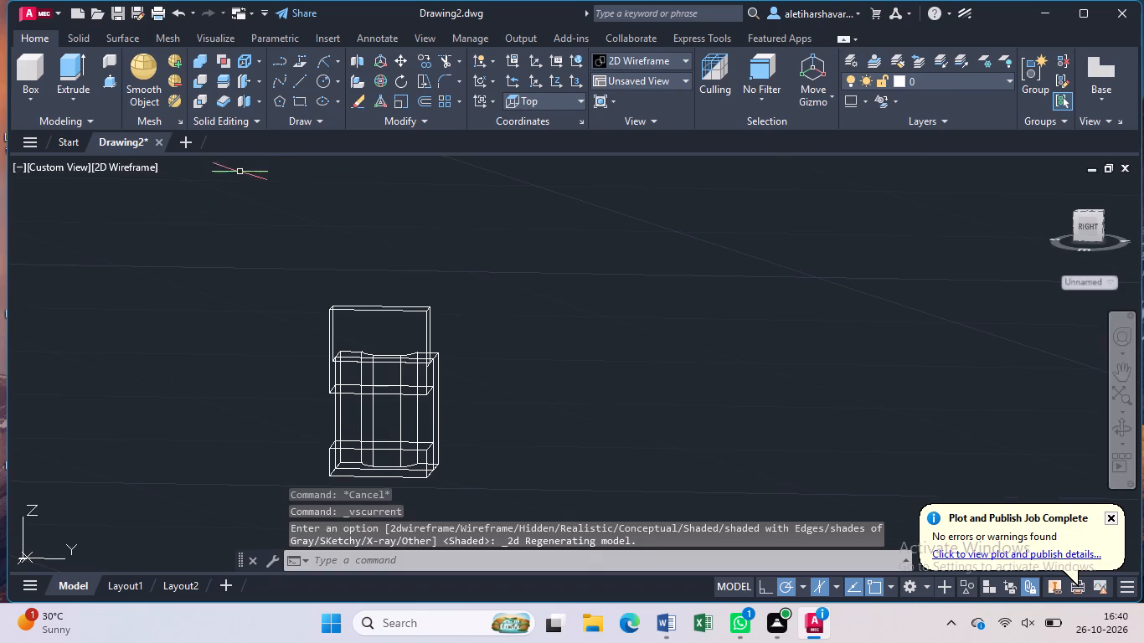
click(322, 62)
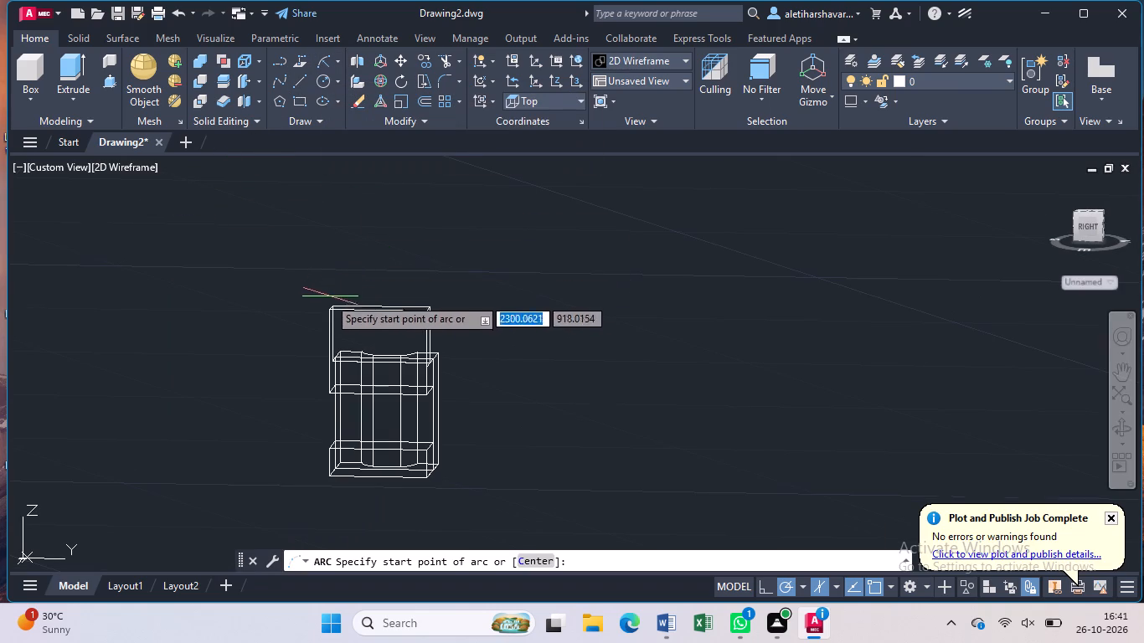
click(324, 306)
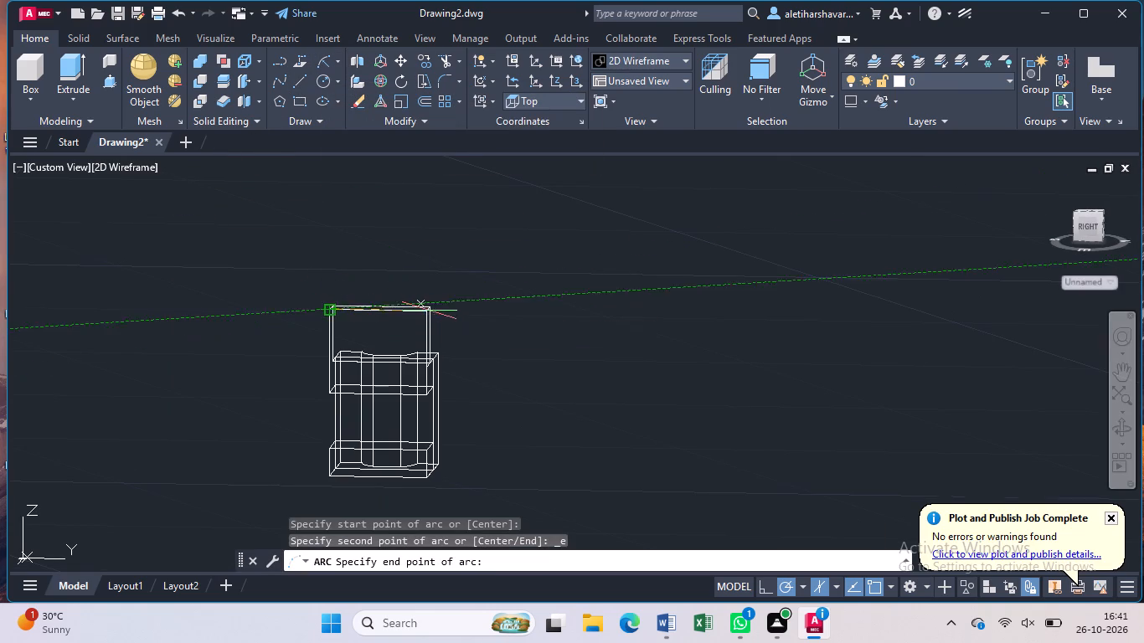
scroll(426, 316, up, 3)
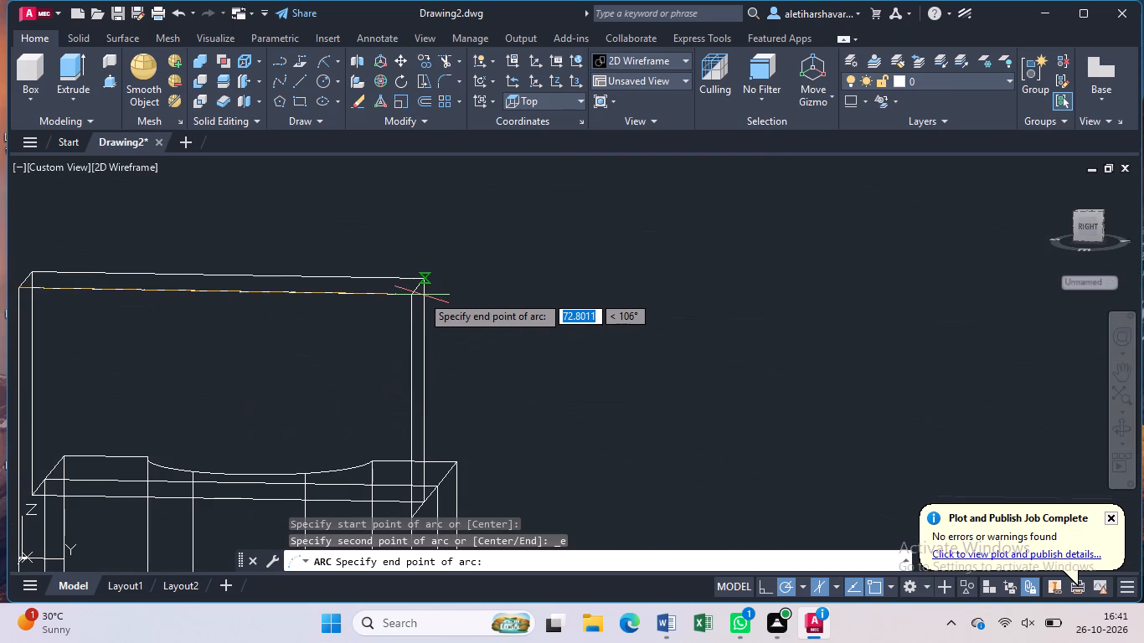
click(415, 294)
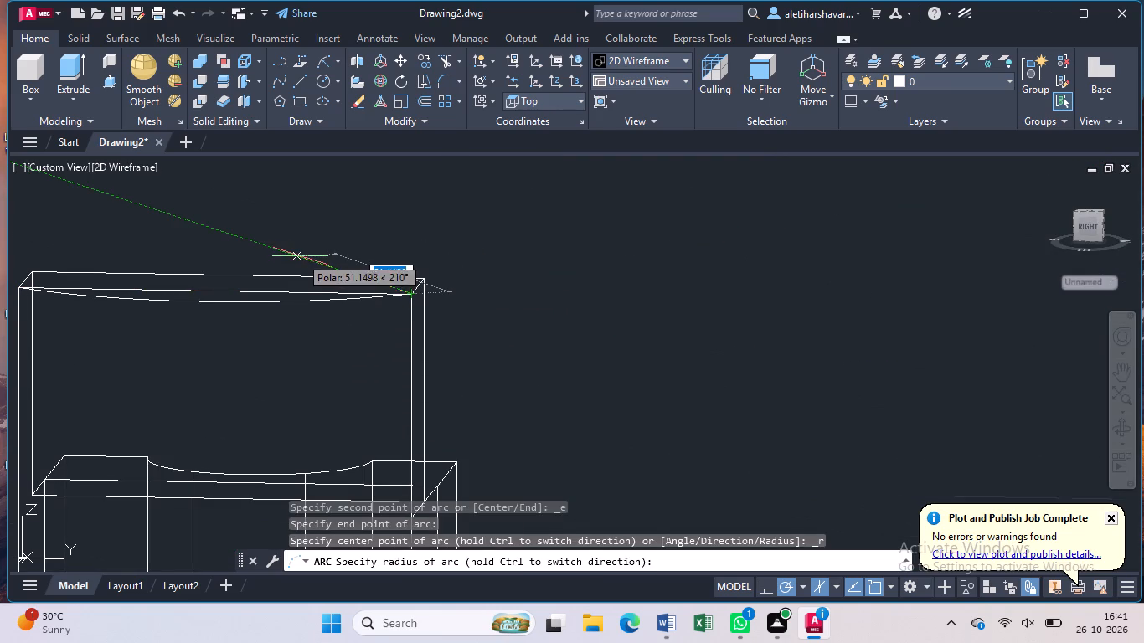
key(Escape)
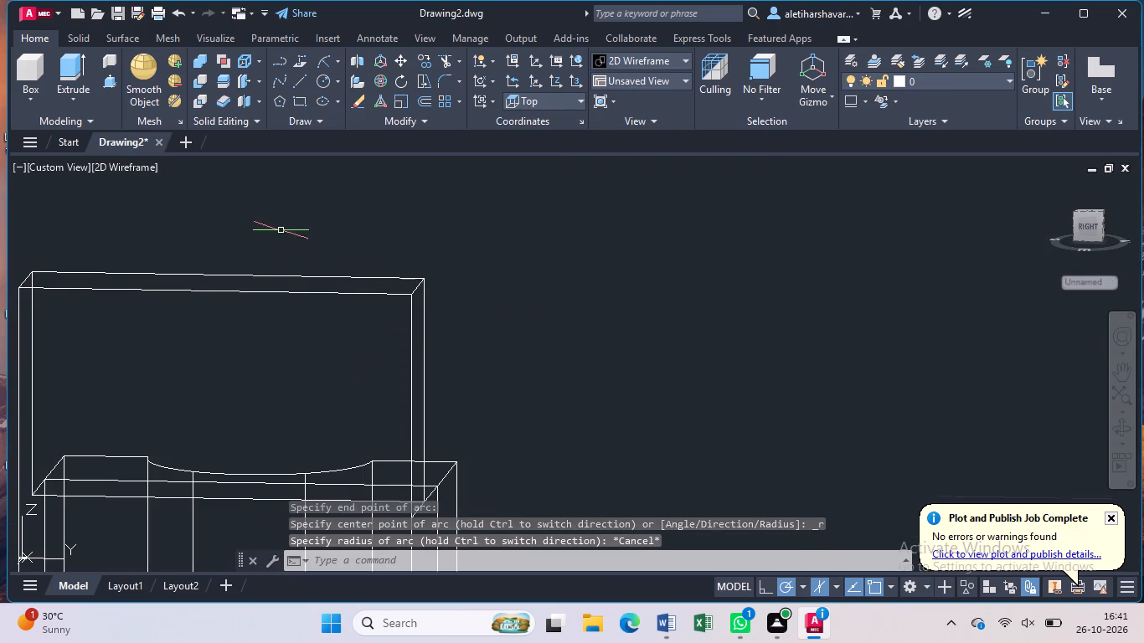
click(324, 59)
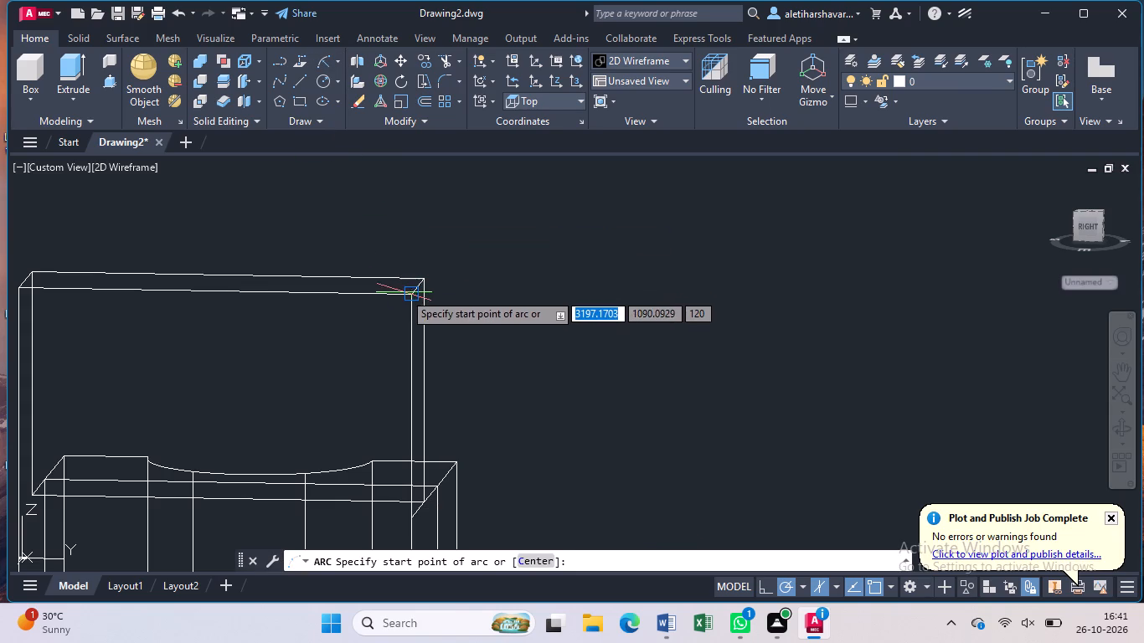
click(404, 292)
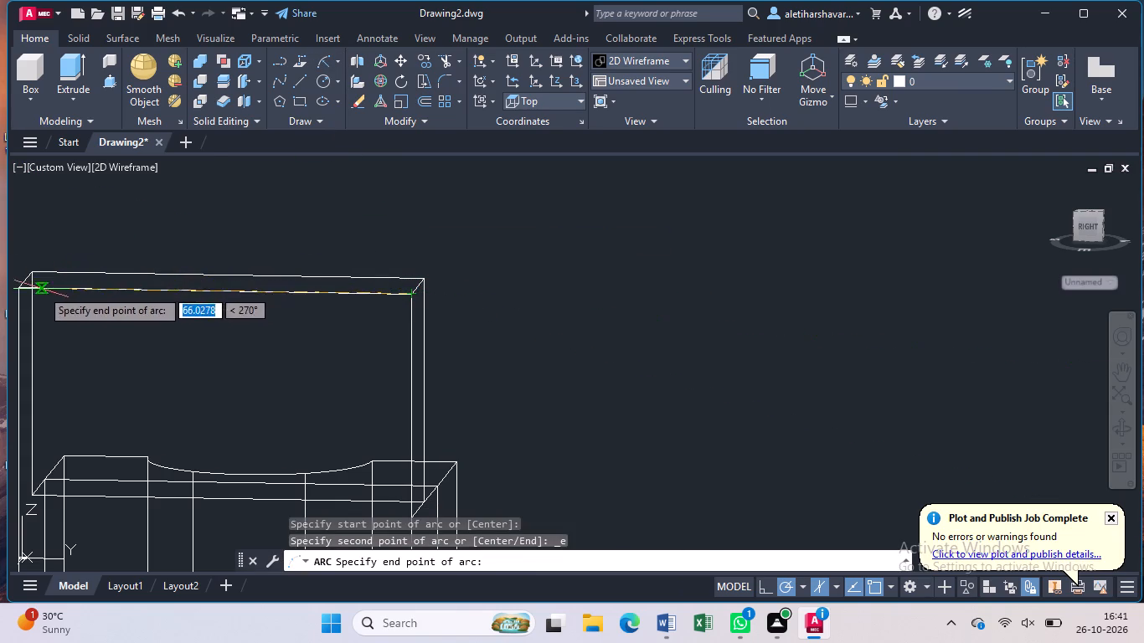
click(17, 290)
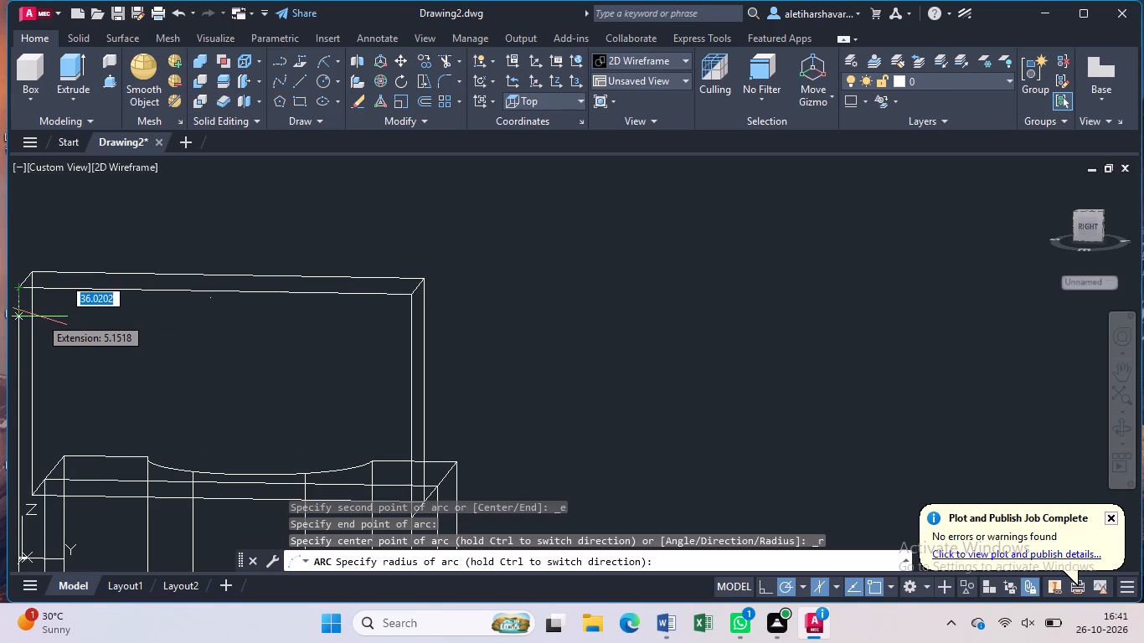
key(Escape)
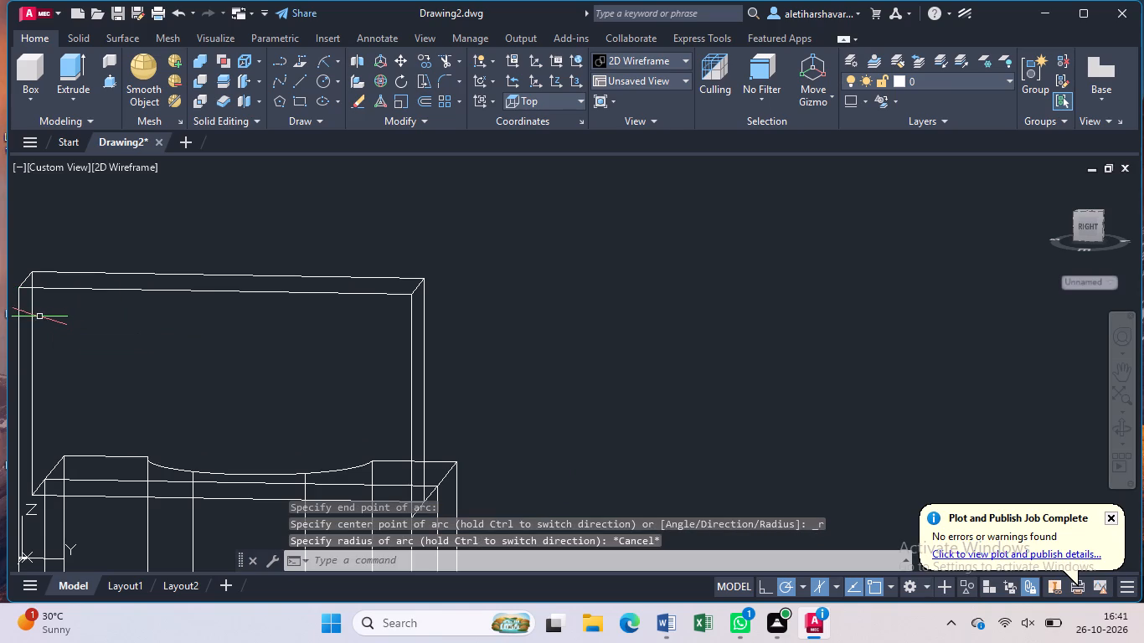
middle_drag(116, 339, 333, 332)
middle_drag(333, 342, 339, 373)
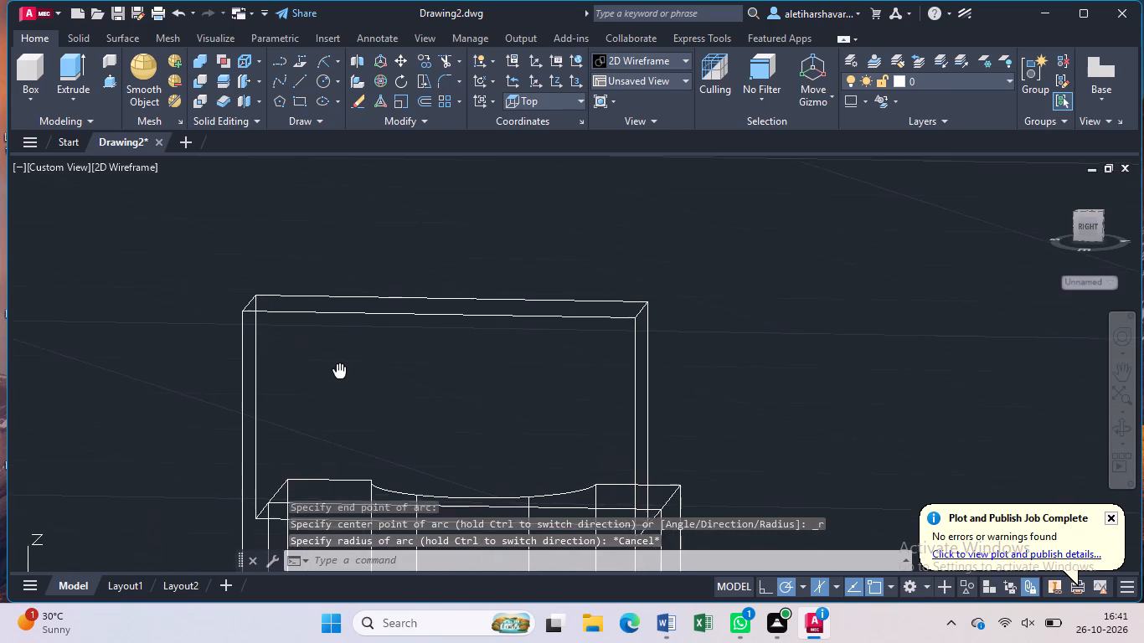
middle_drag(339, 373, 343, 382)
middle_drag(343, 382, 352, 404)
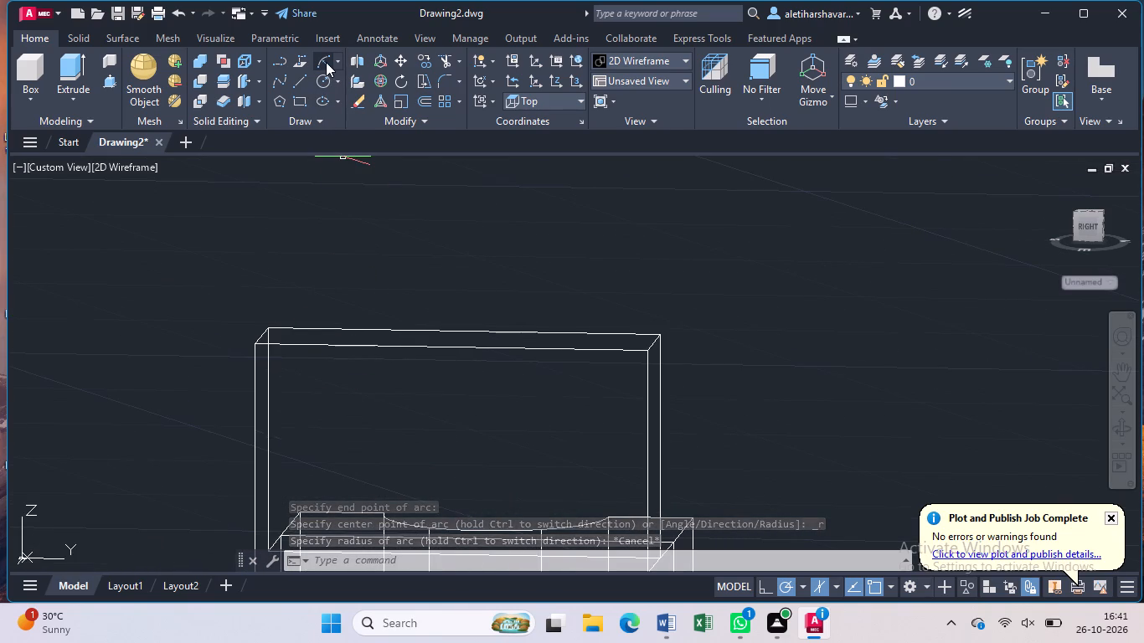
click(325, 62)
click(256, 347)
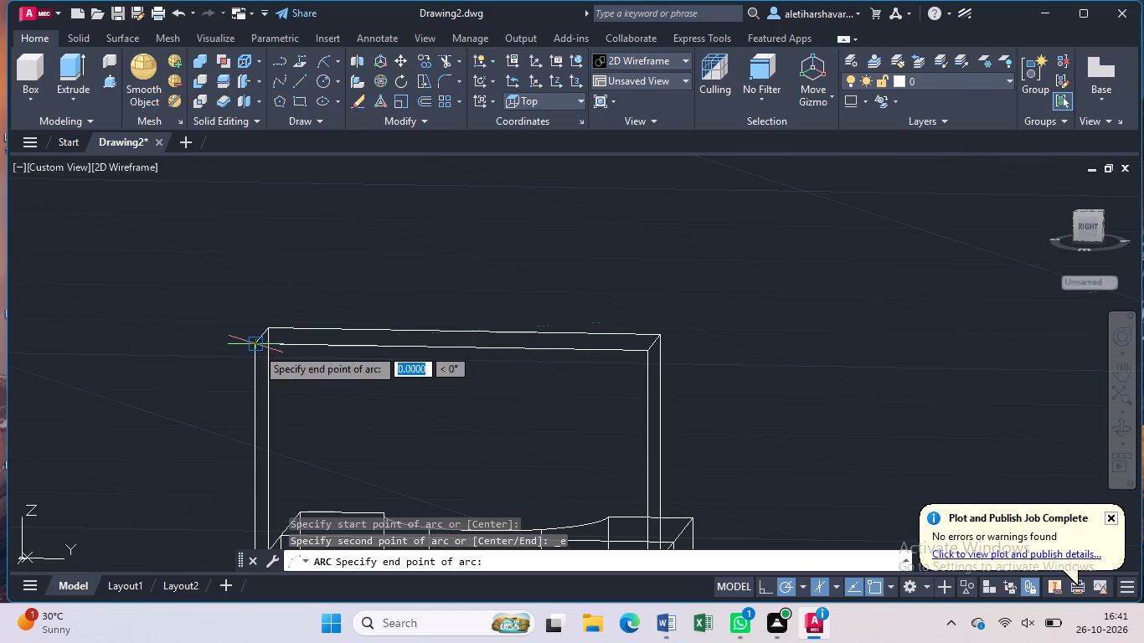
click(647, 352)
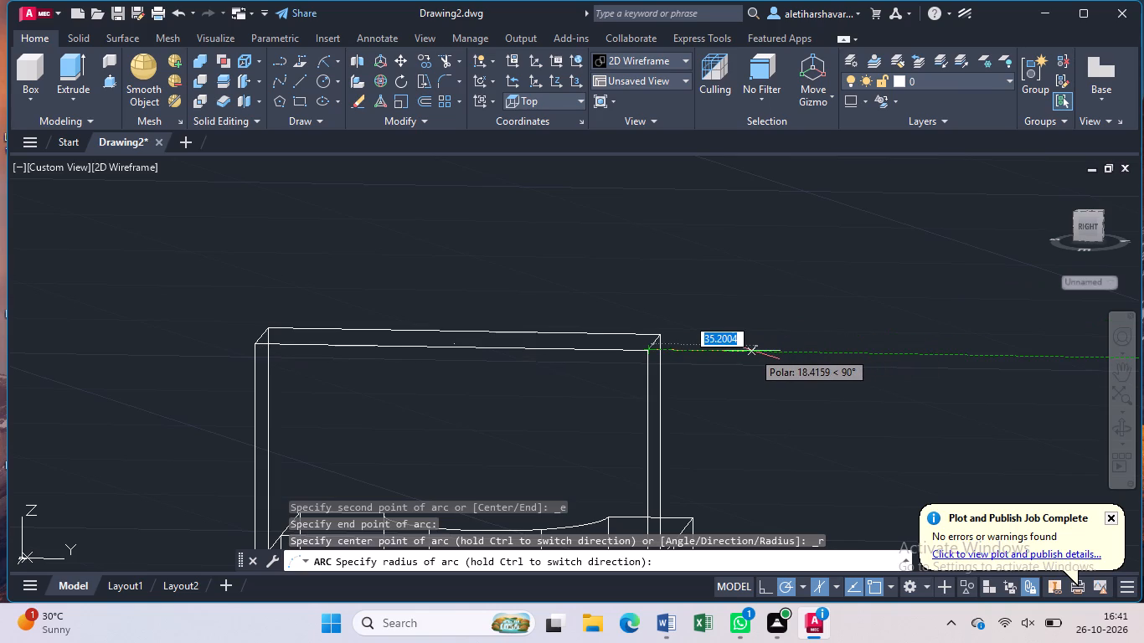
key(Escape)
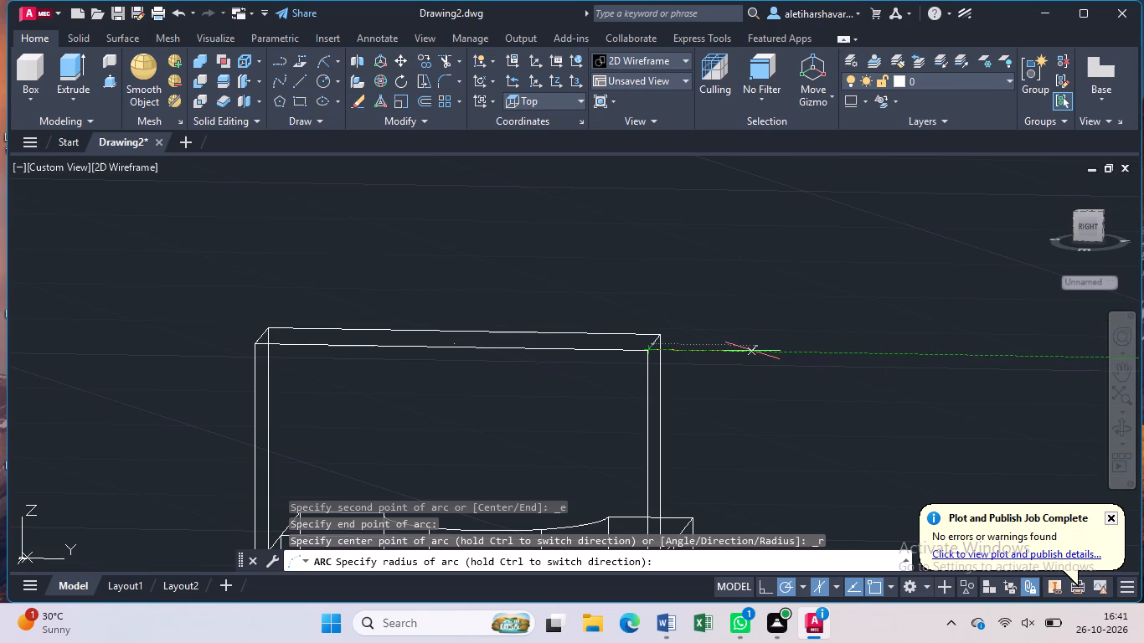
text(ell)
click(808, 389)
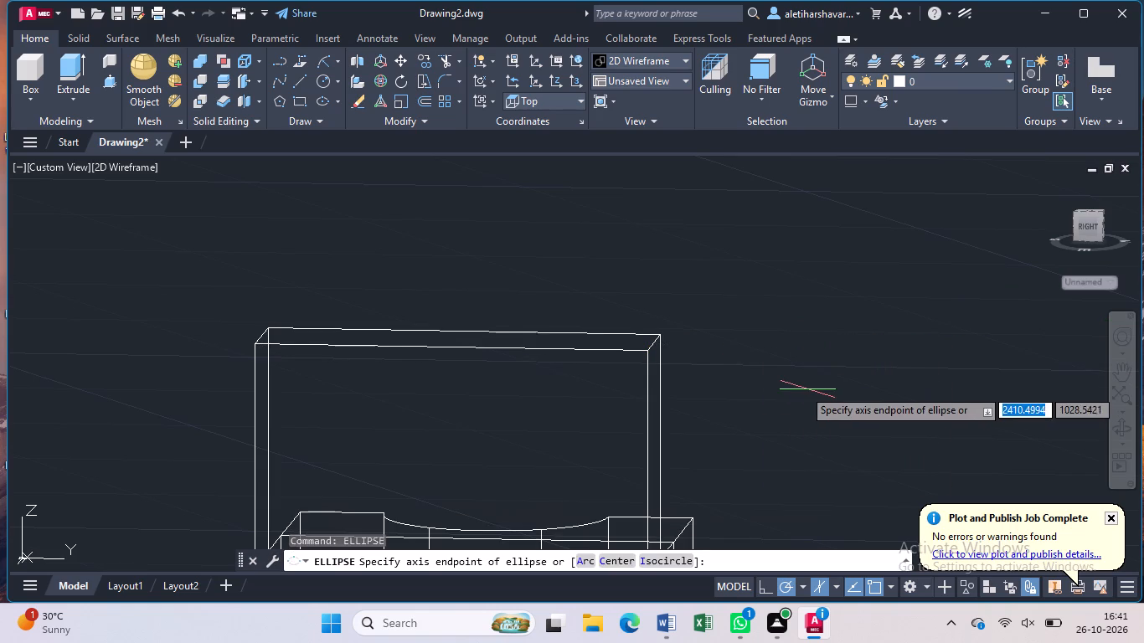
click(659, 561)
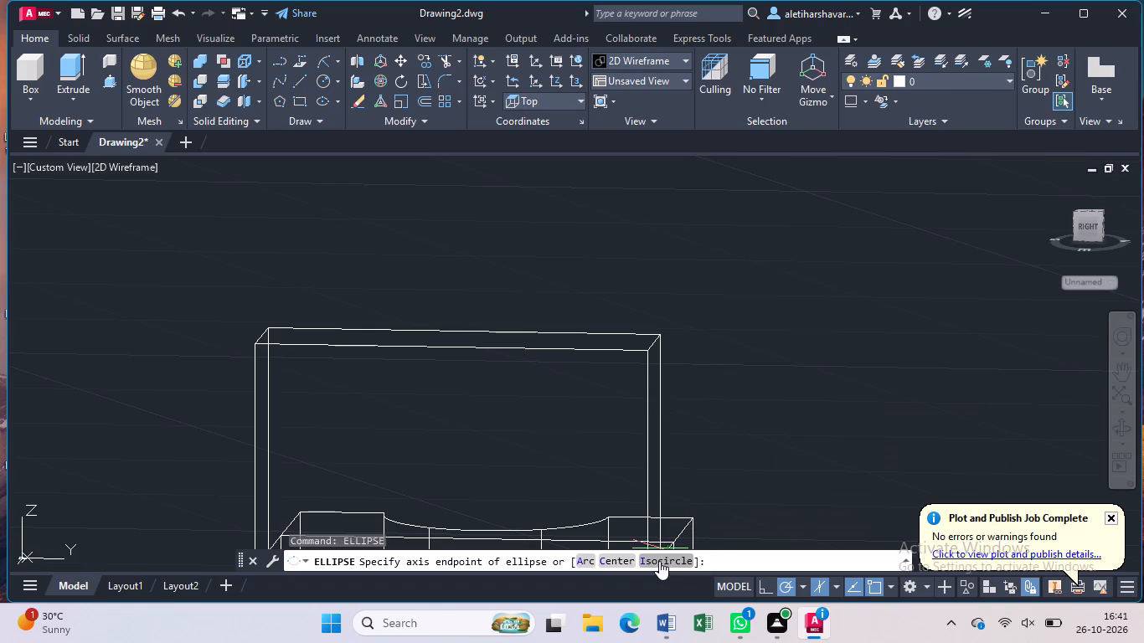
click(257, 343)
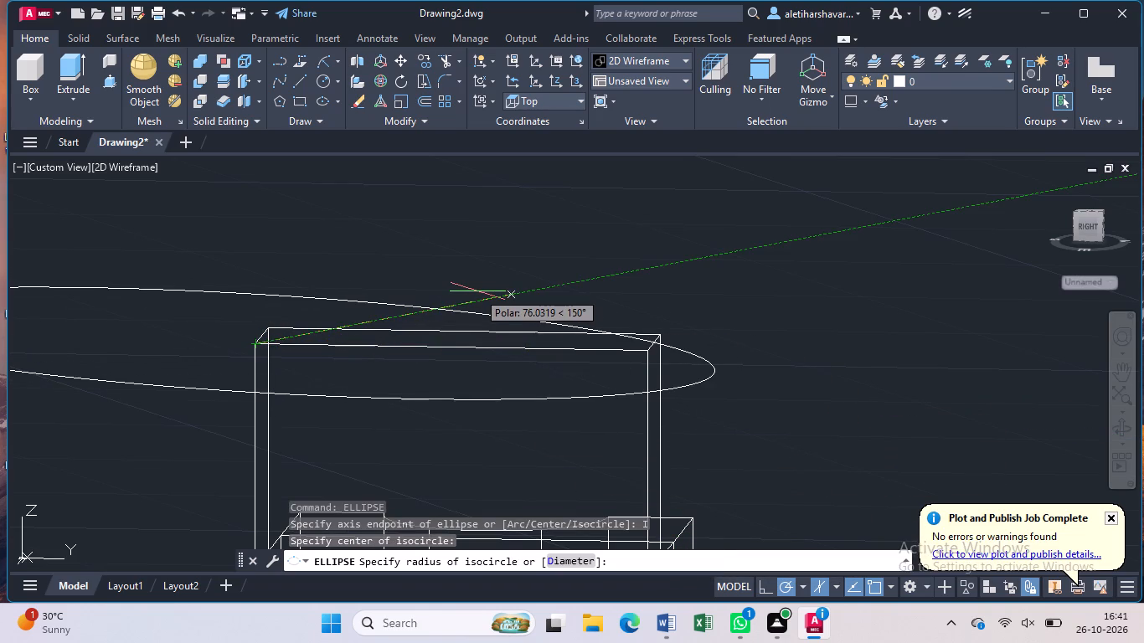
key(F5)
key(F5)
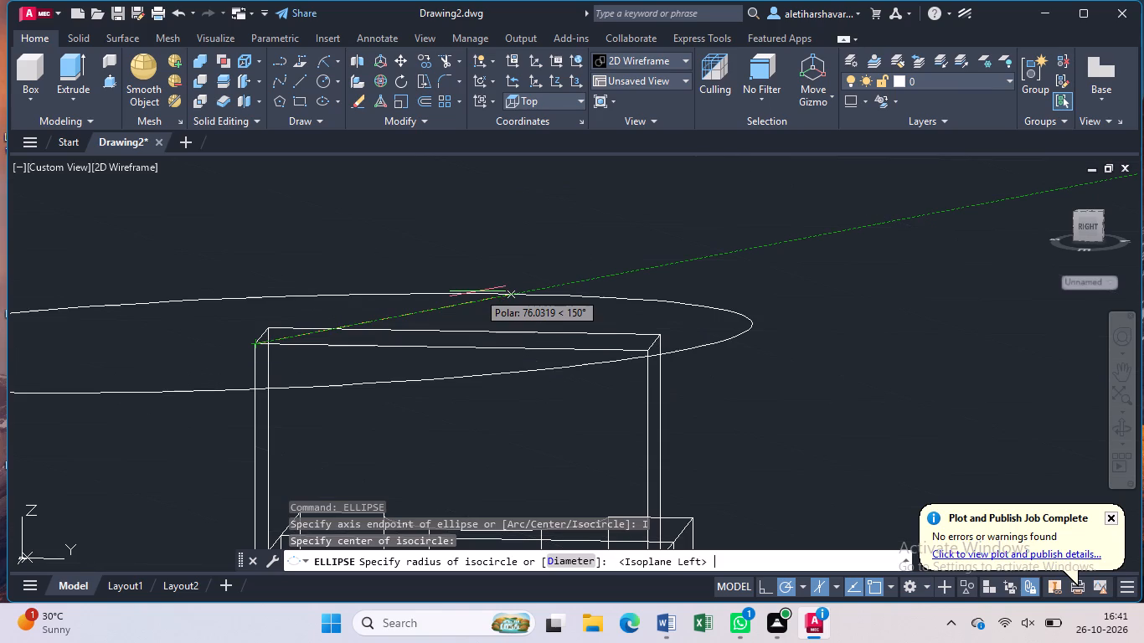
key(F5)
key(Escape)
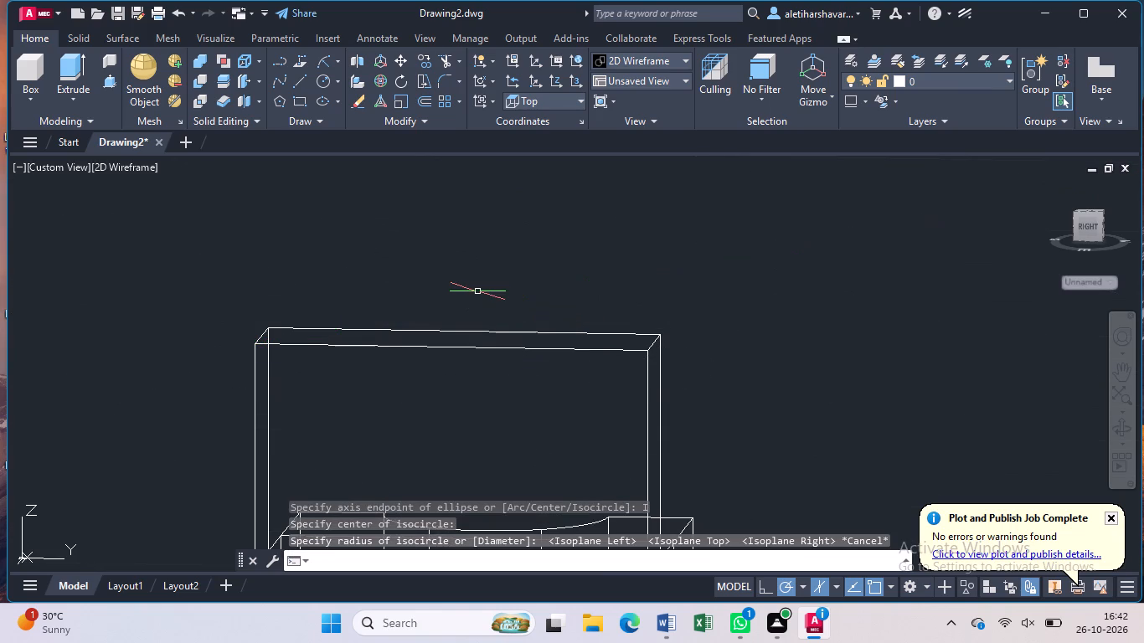
View the model from the SW Isometric and SE Isometric standard views.
click(53, 167)
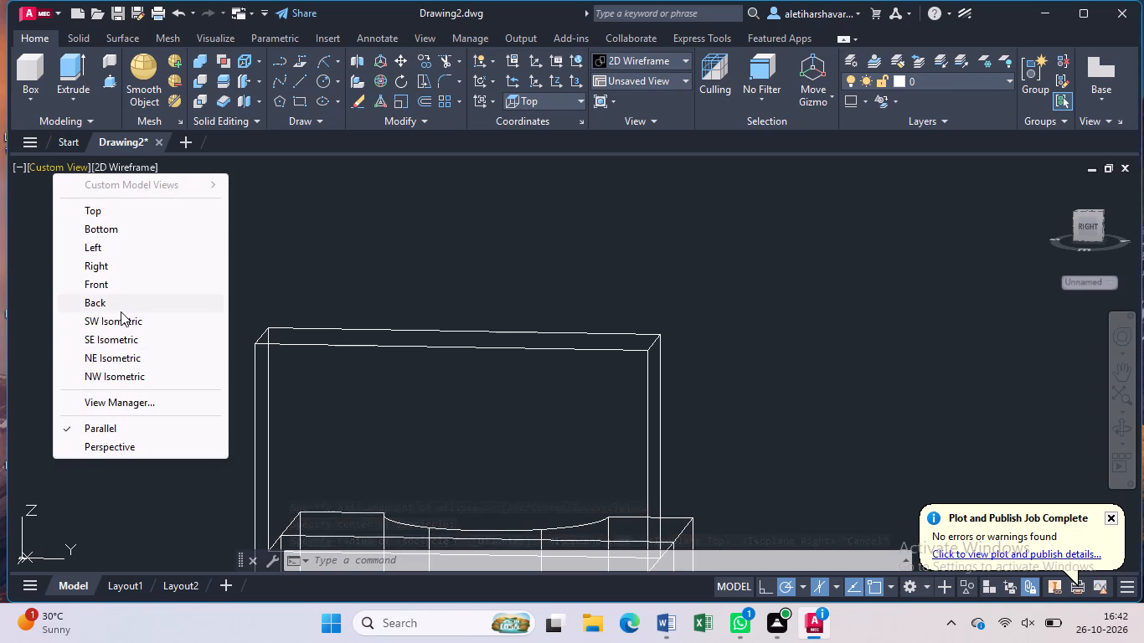
click(121, 317)
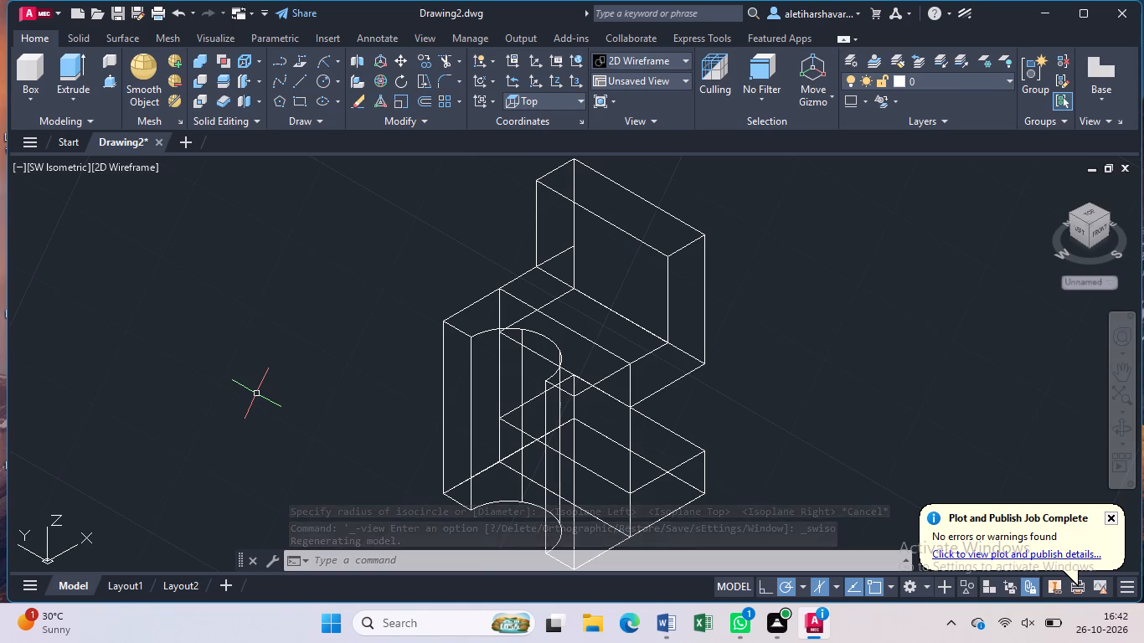
click(49, 167)
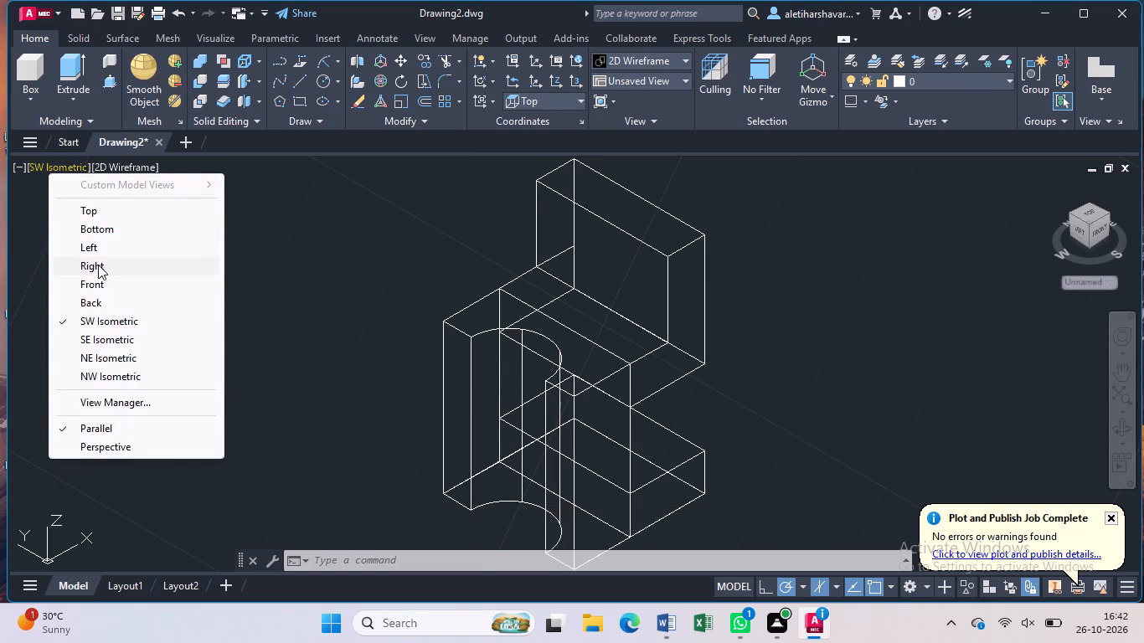
click(110, 342)
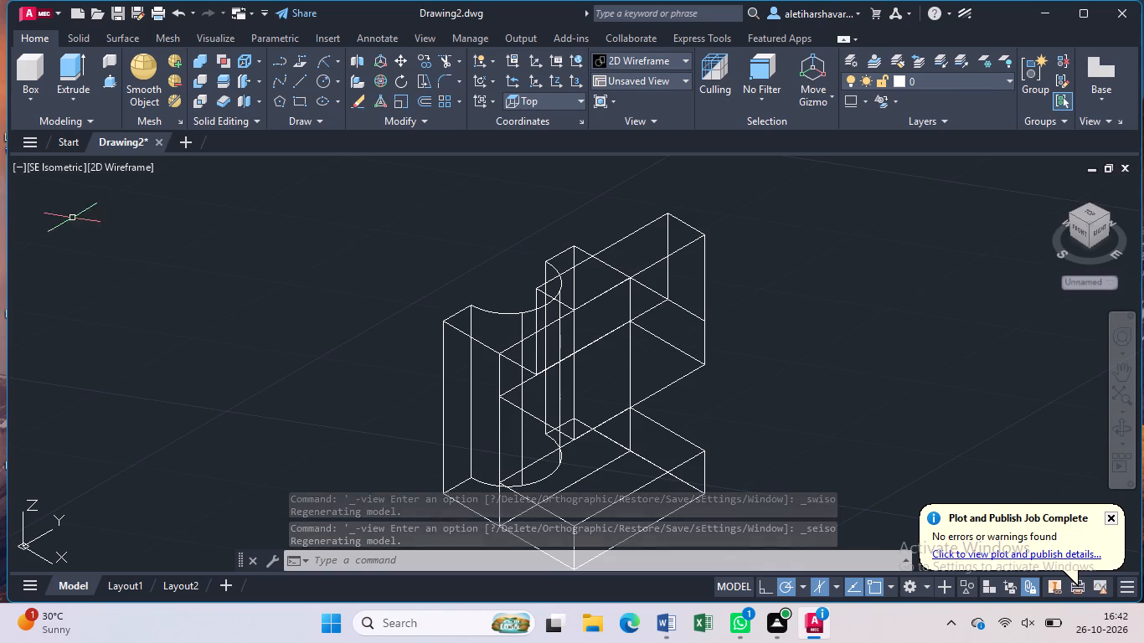
Set the viewport's visual style to Shaded with edges.
click(137, 162)
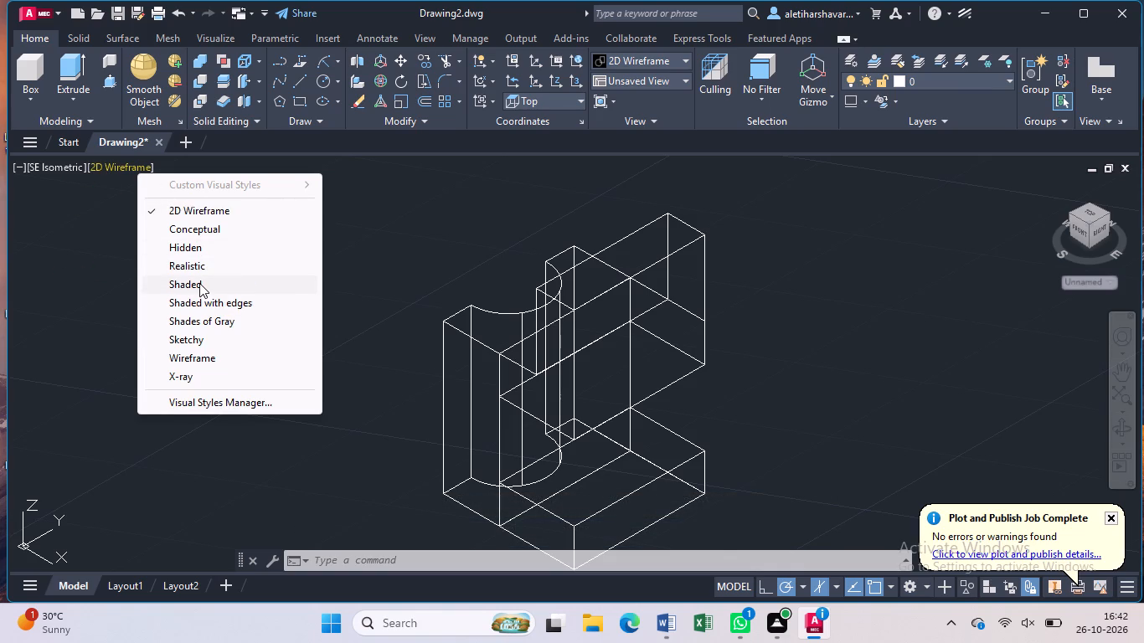
click(199, 283)
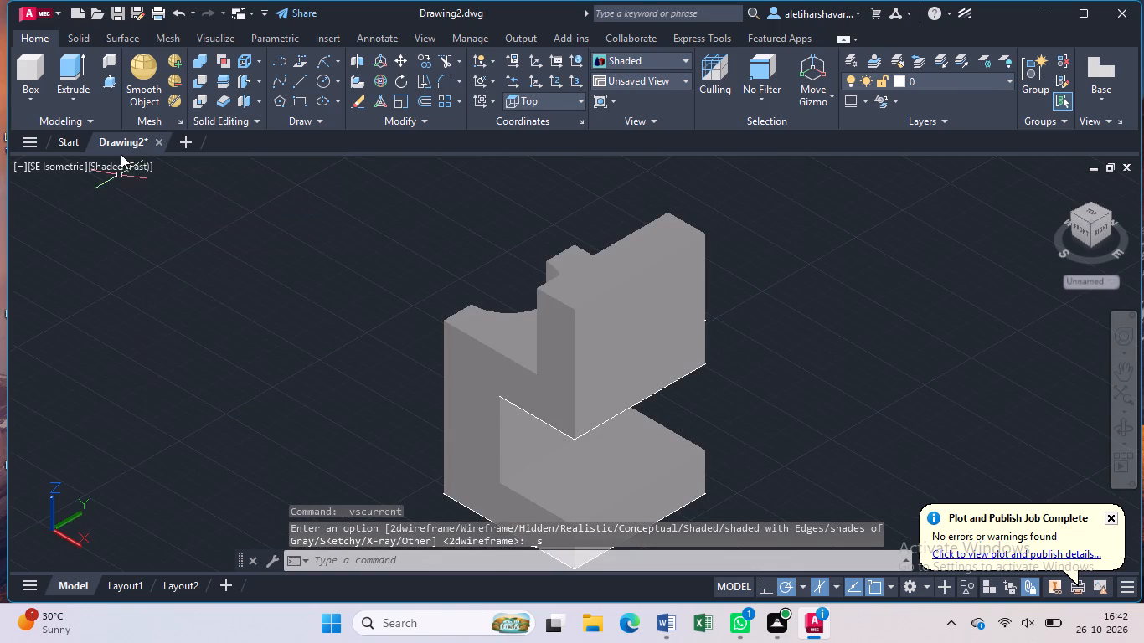
click(133, 162)
click(195, 297)
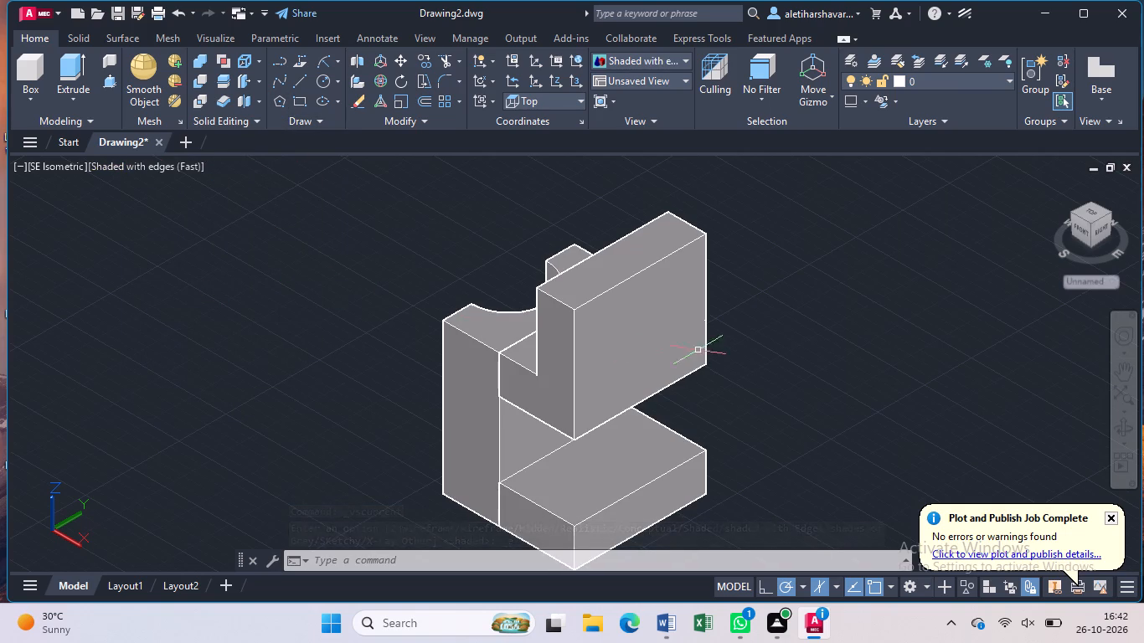
Examine the upright, upper plate and notched base from the right and back sides.
click(1126, 431)
drag(804, 340, 732, 308)
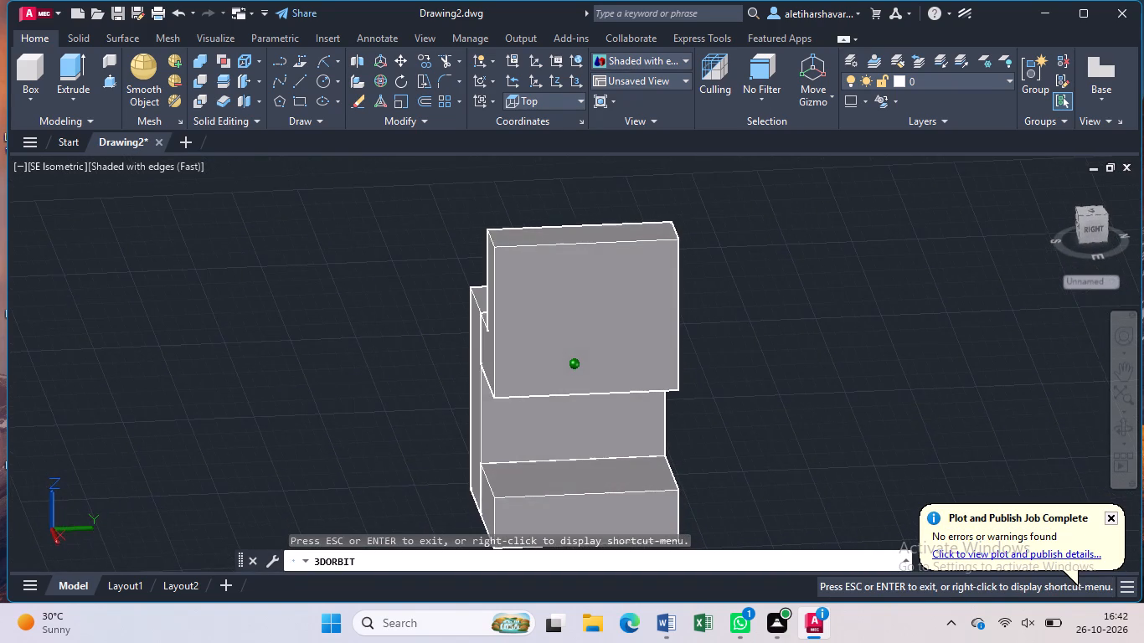
drag(732, 308, 713, 301)
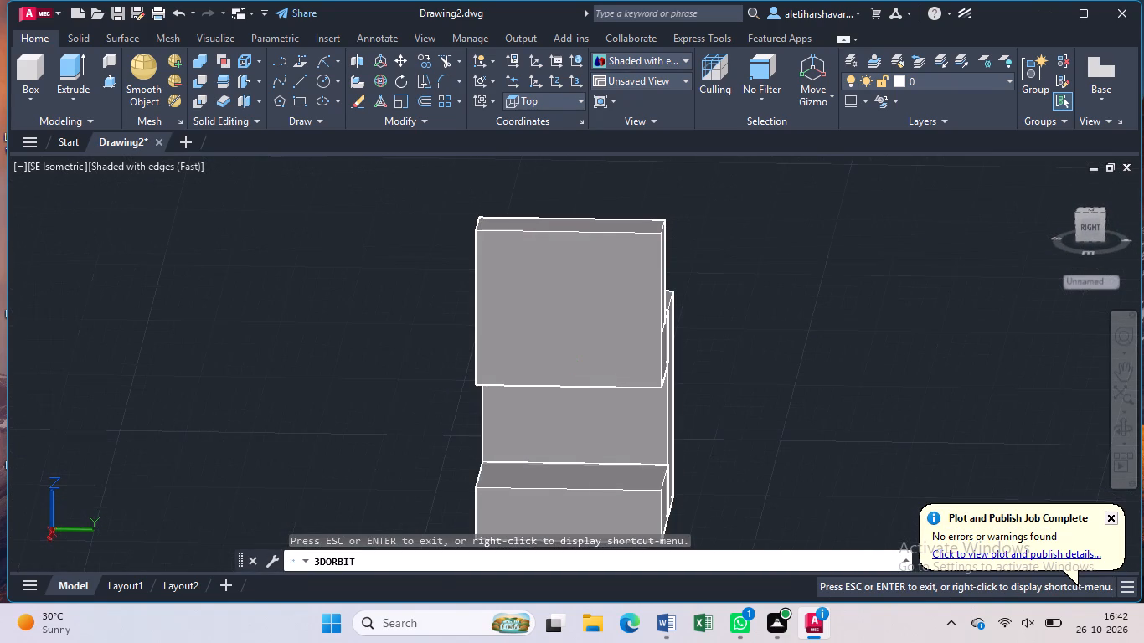
drag(745, 301, 691, 320)
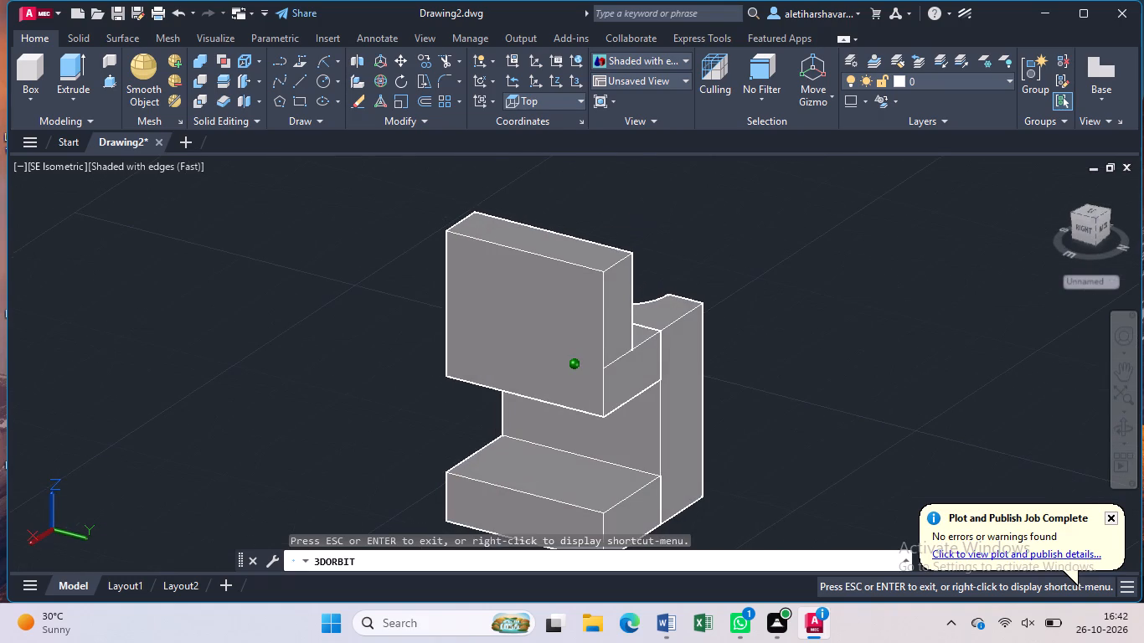
drag(691, 320, 654, 321)
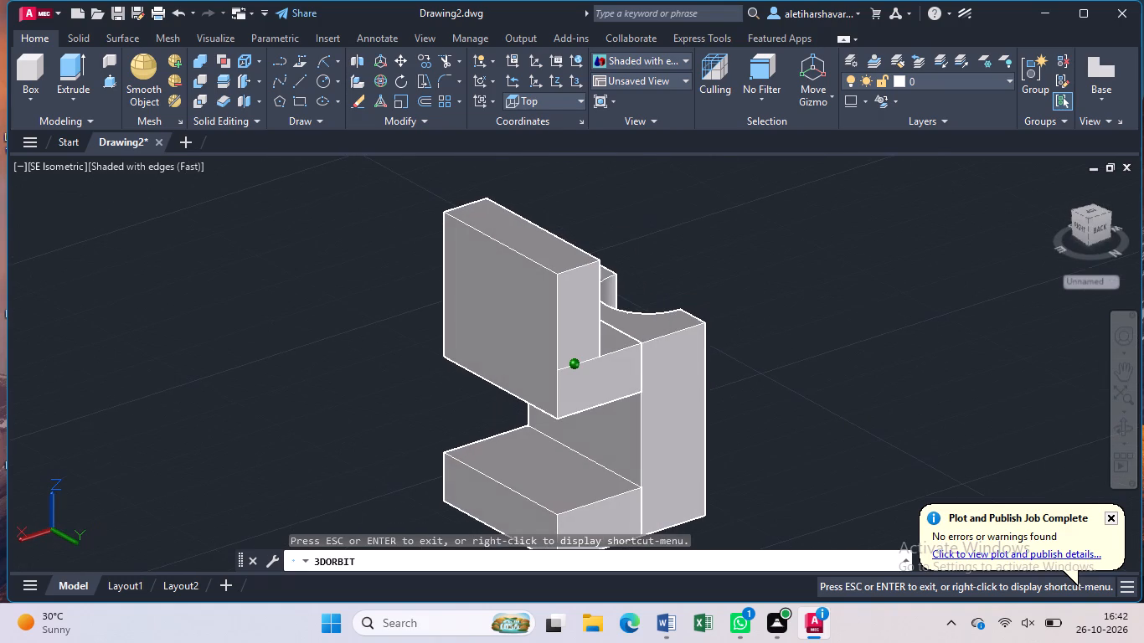
drag(654, 321, 634, 325)
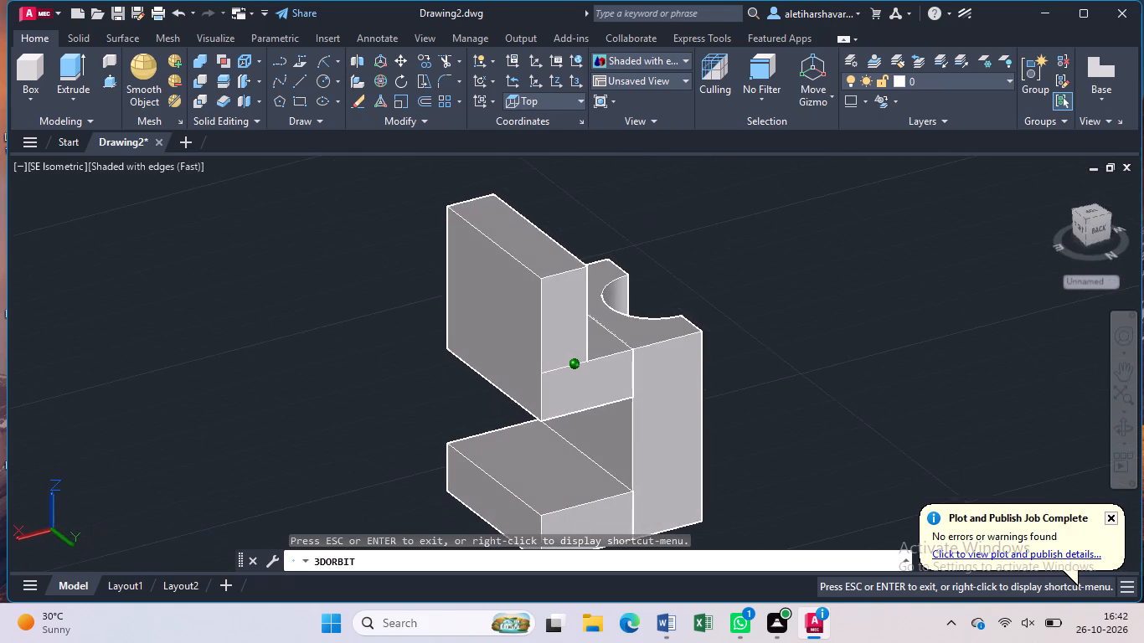
drag(634, 325, 616, 330)
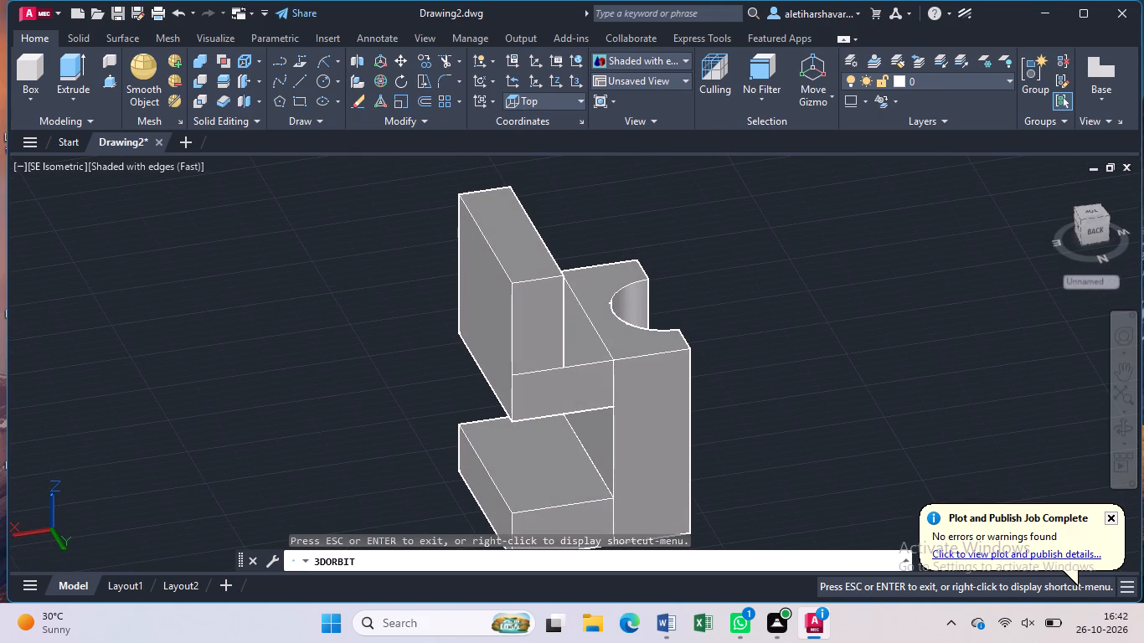
click(71, 168)
key(Escape)
Check the Front standard view, and set the model to the Right view.
click(39, 162)
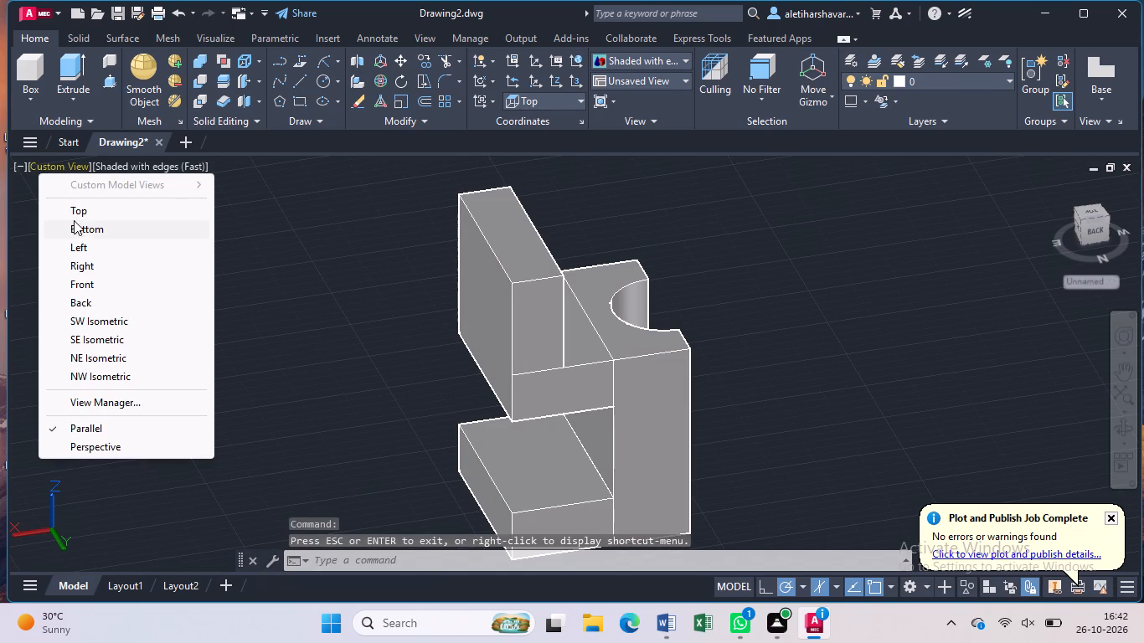
click(87, 284)
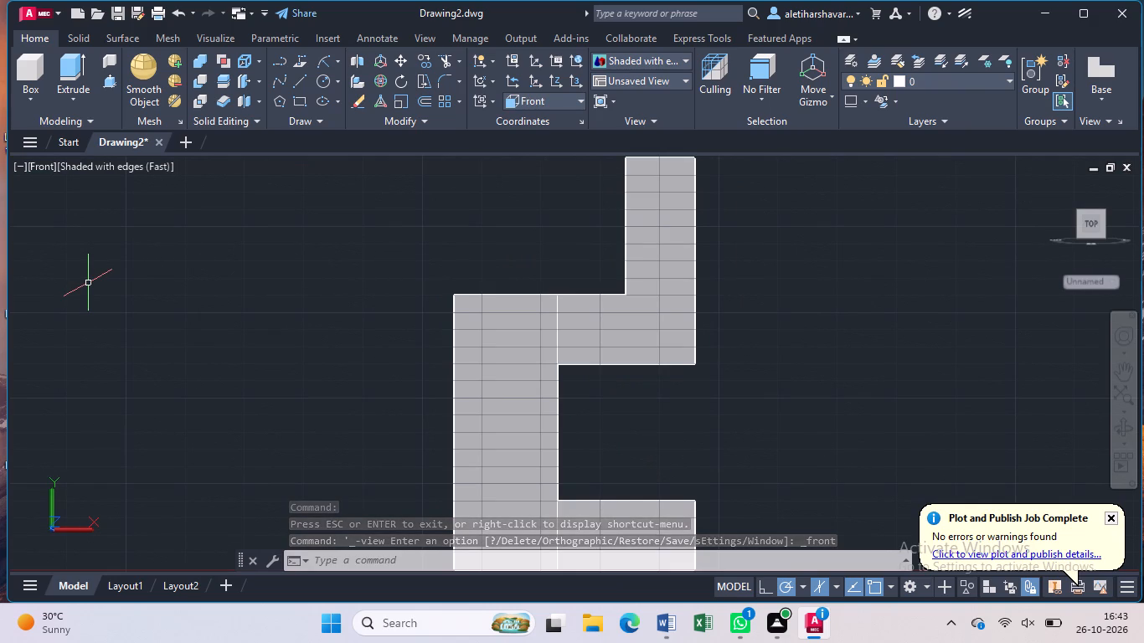
click(42, 166)
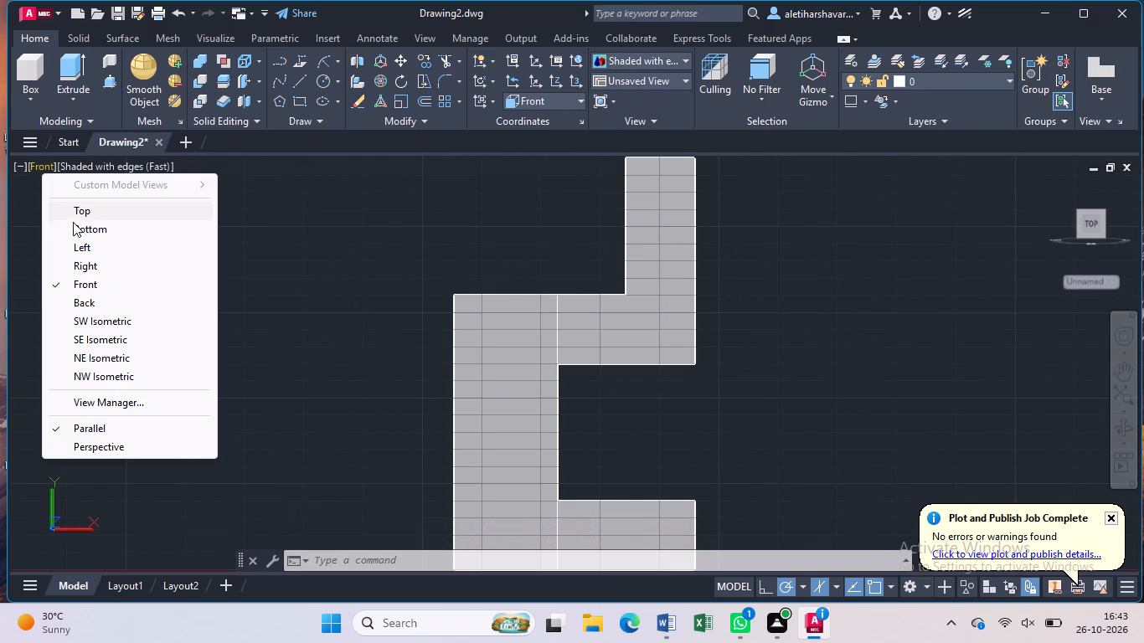
click(90, 269)
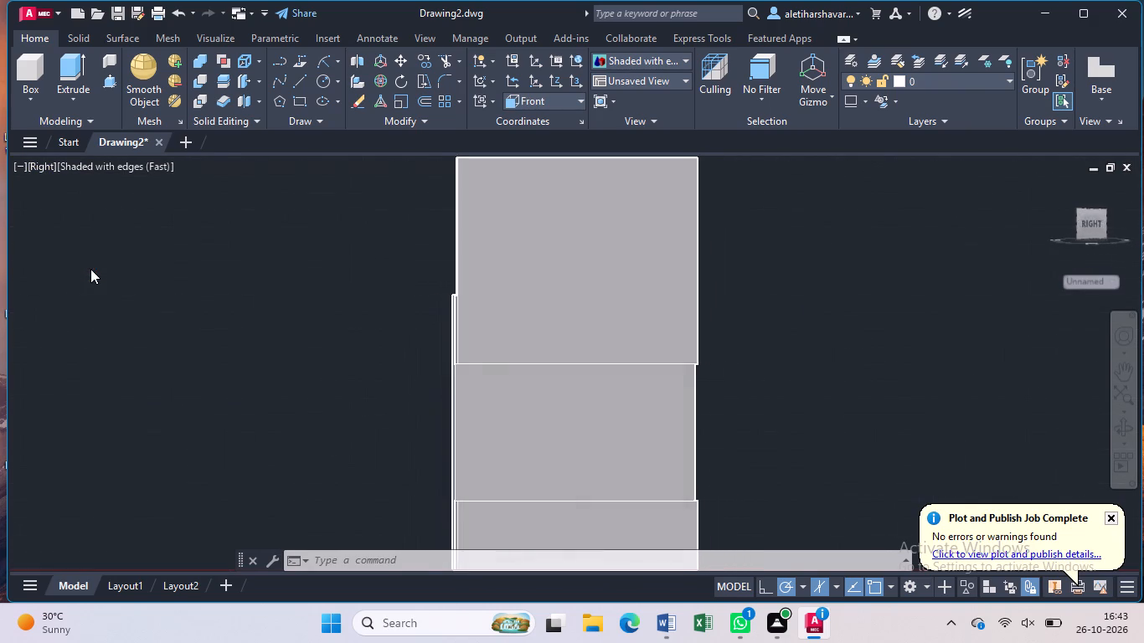
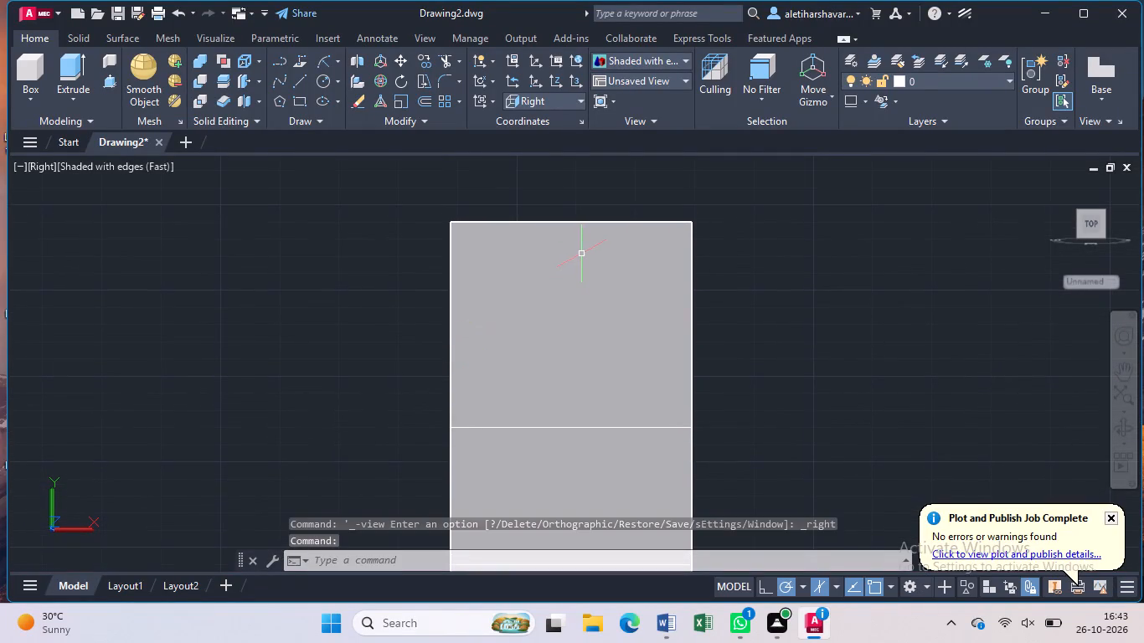
Draw a circle of radius 35 centred on the midpoint of the upright's top edge, reaching the edge's corner.
click(321, 79)
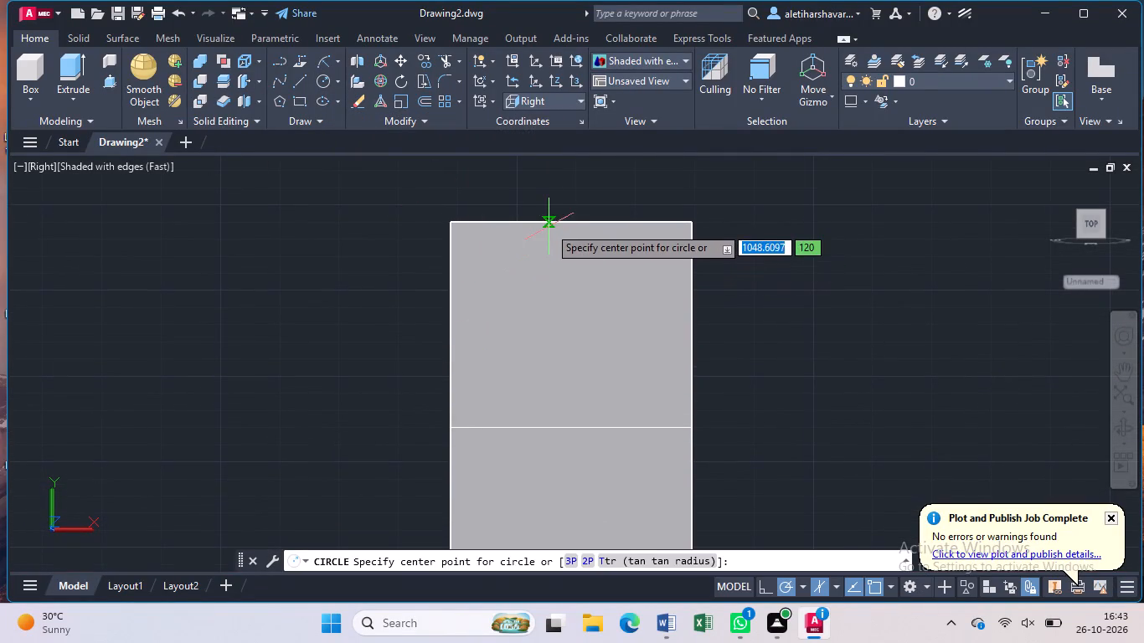
click(572, 224)
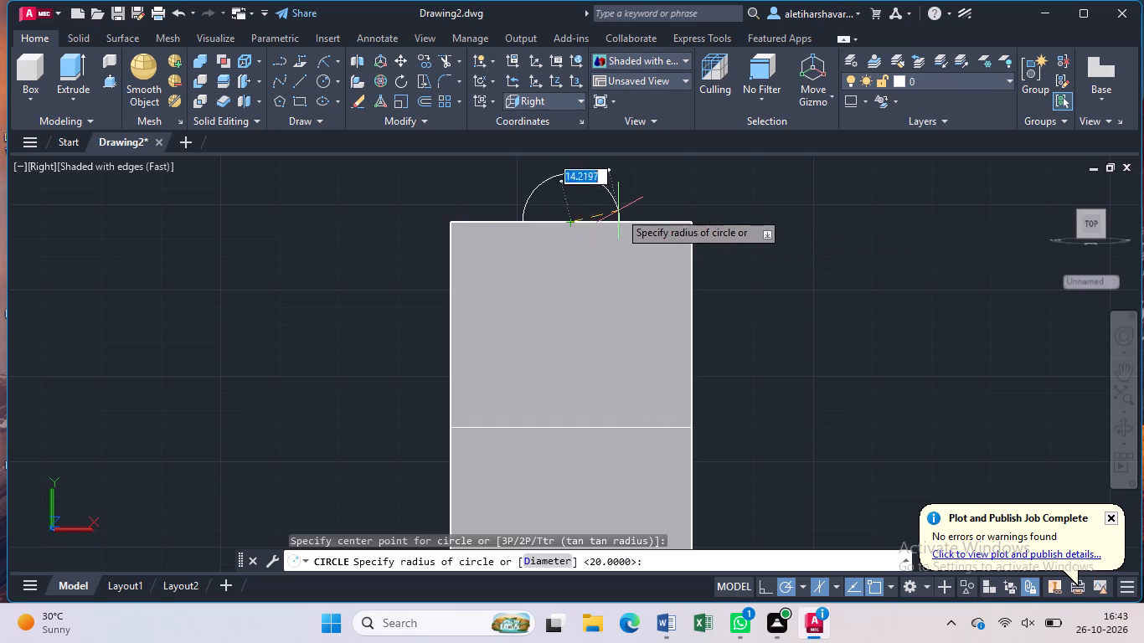
click(689, 222)
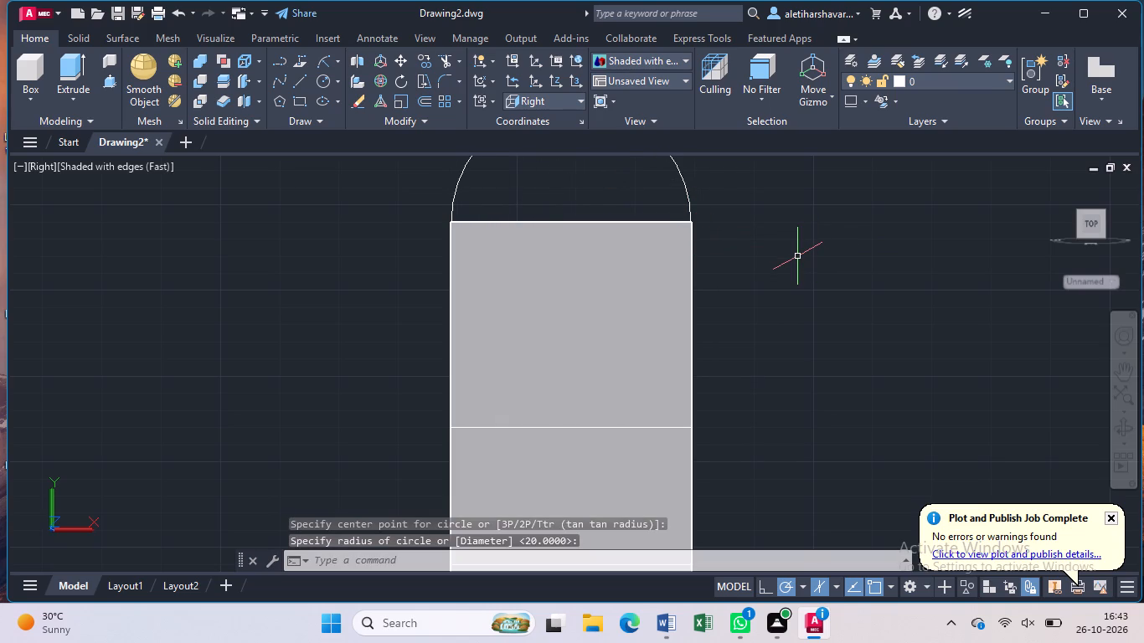
Draw a concentric circle of radius 17.5 at the midpoint of the upright's top edge.
scroll(796, 256, down, 1)
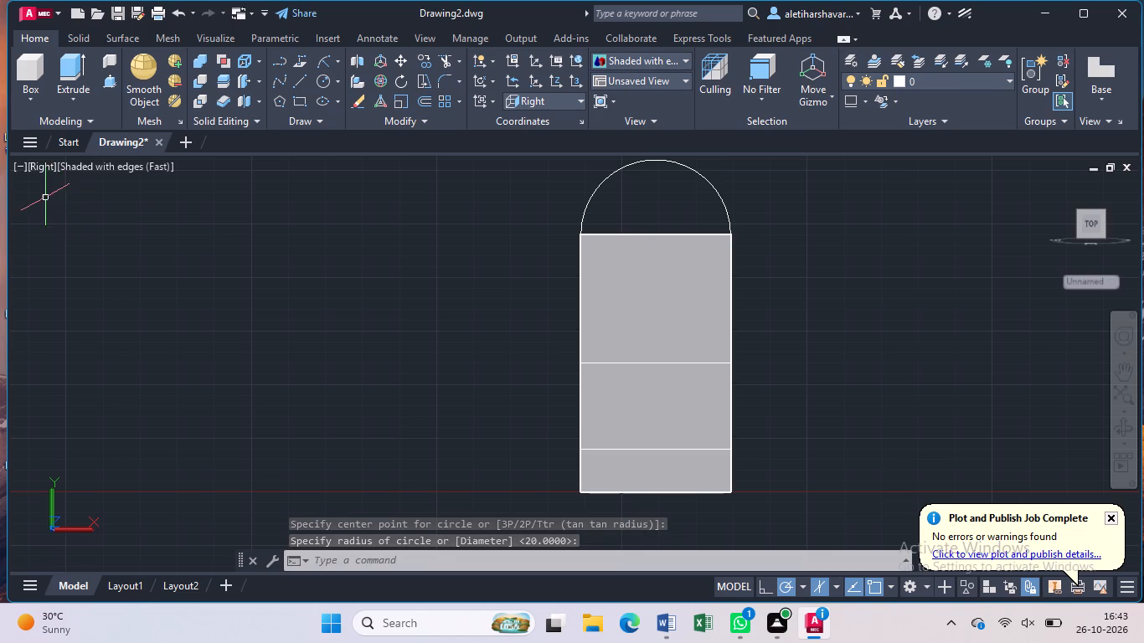
click(322, 80)
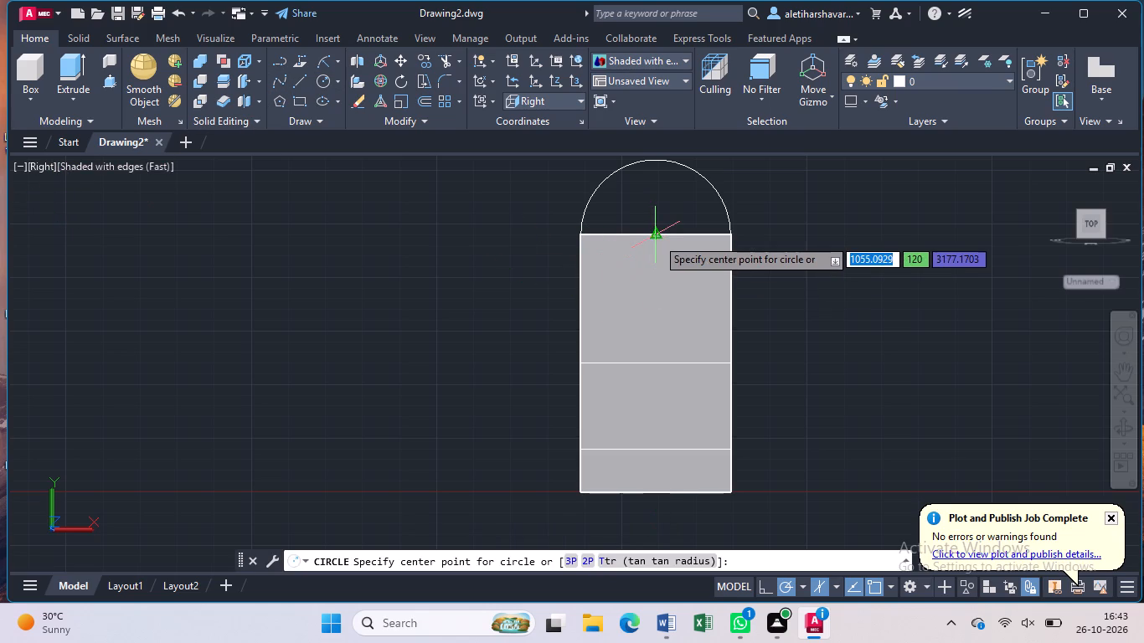
click(657, 238)
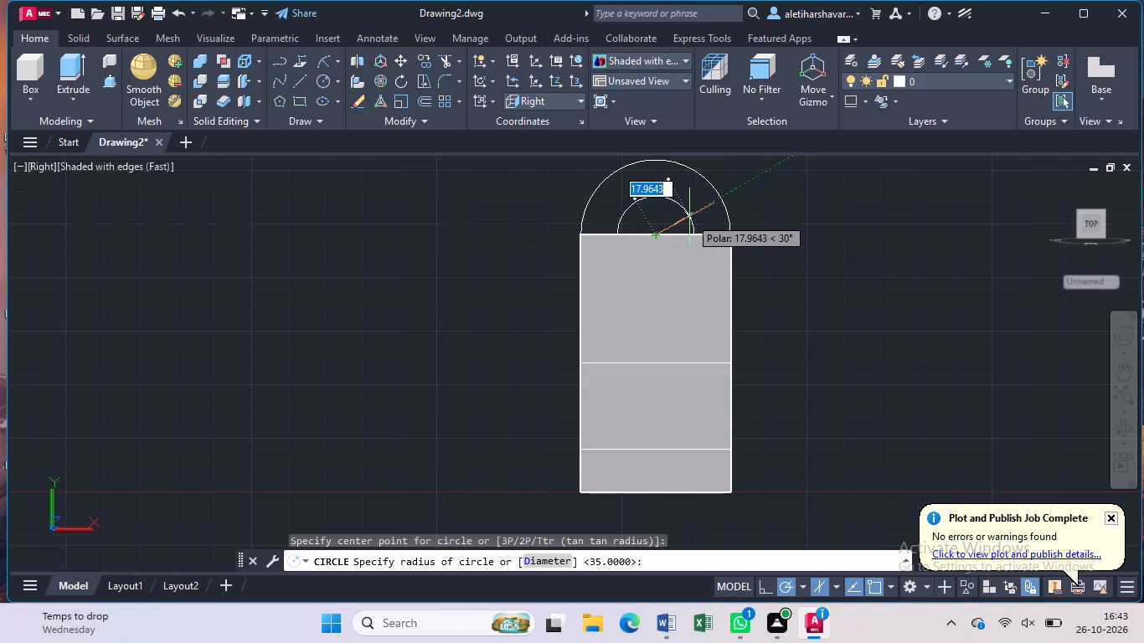
key(1)
text(7.)
key(5)
key(Return)
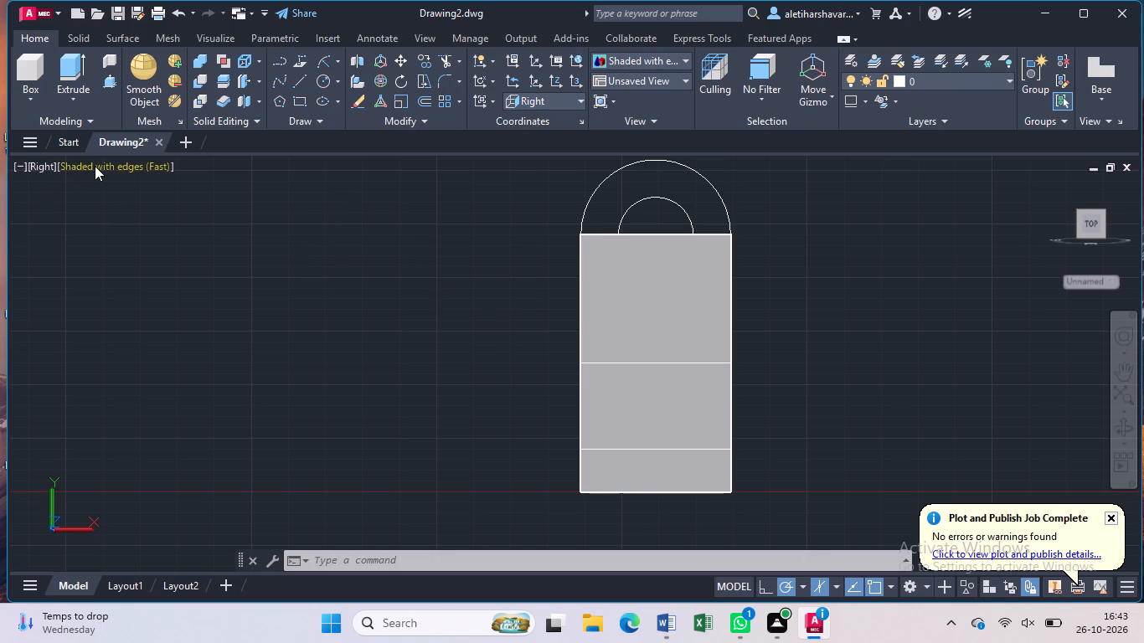
In the SW Isometric view, press-pull the larger circle 20 back through the upright's thickness to form its rounded top.
click(46, 166)
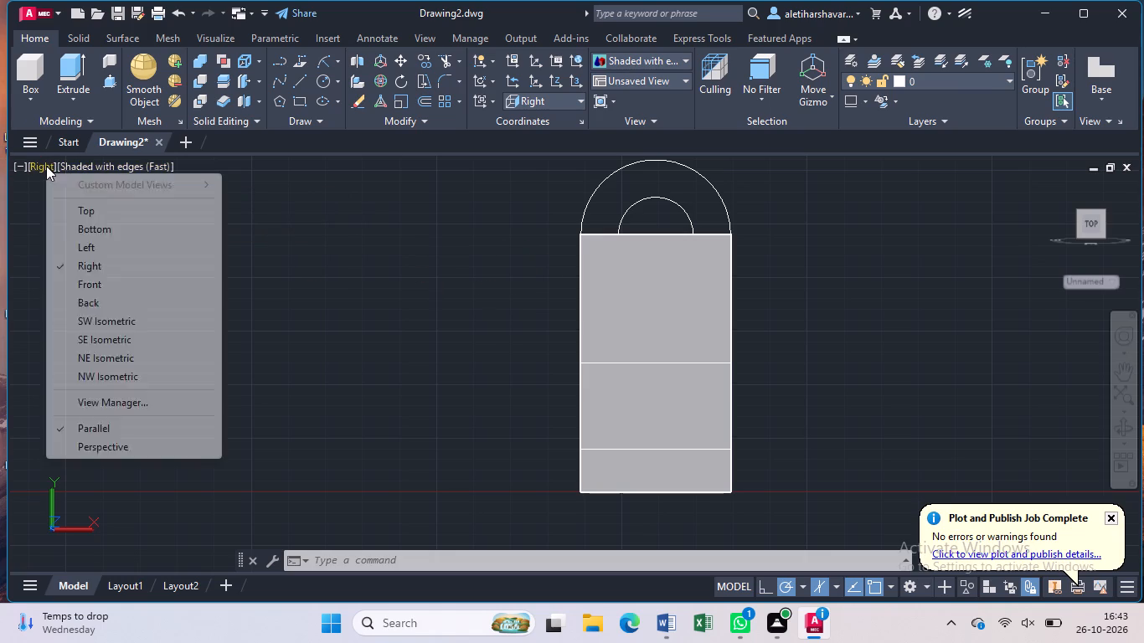
click(106, 323)
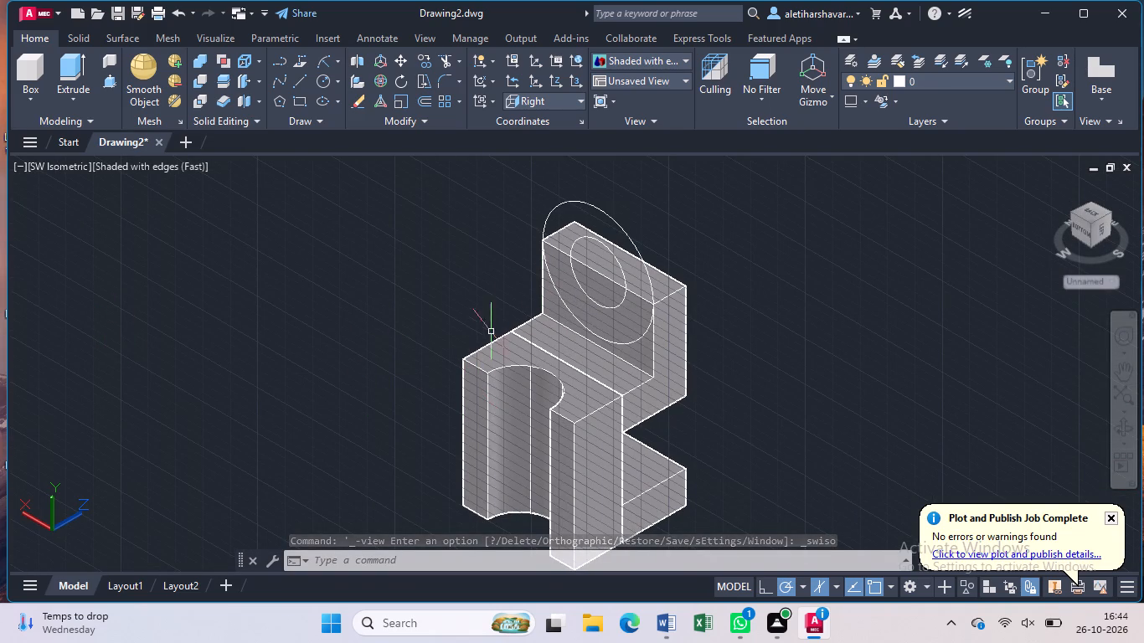
click(108, 80)
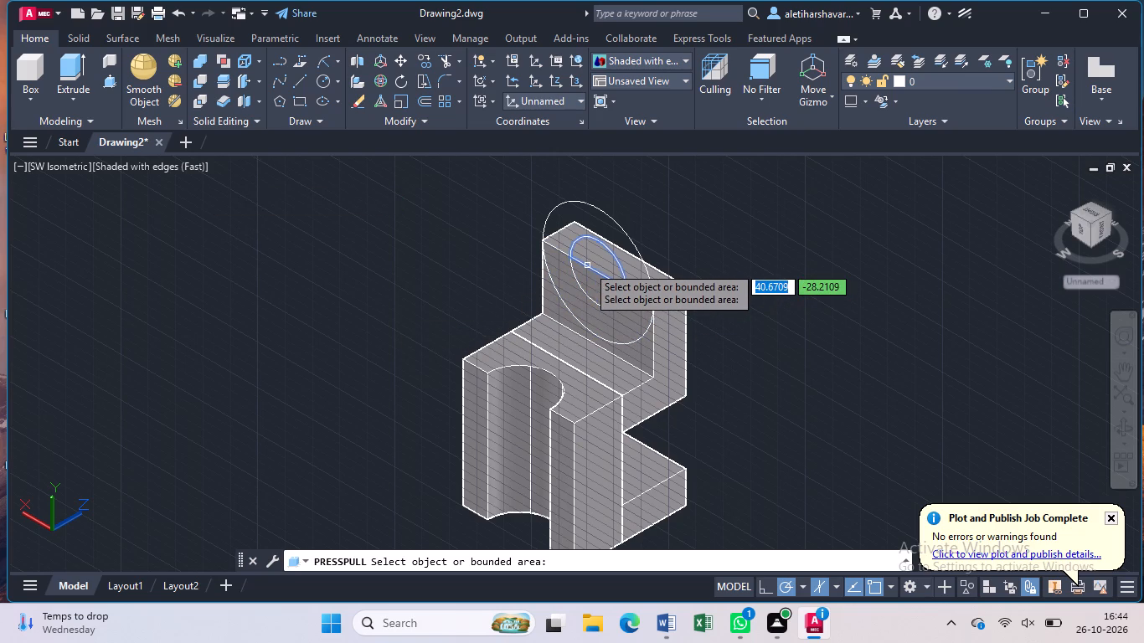
click(624, 234)
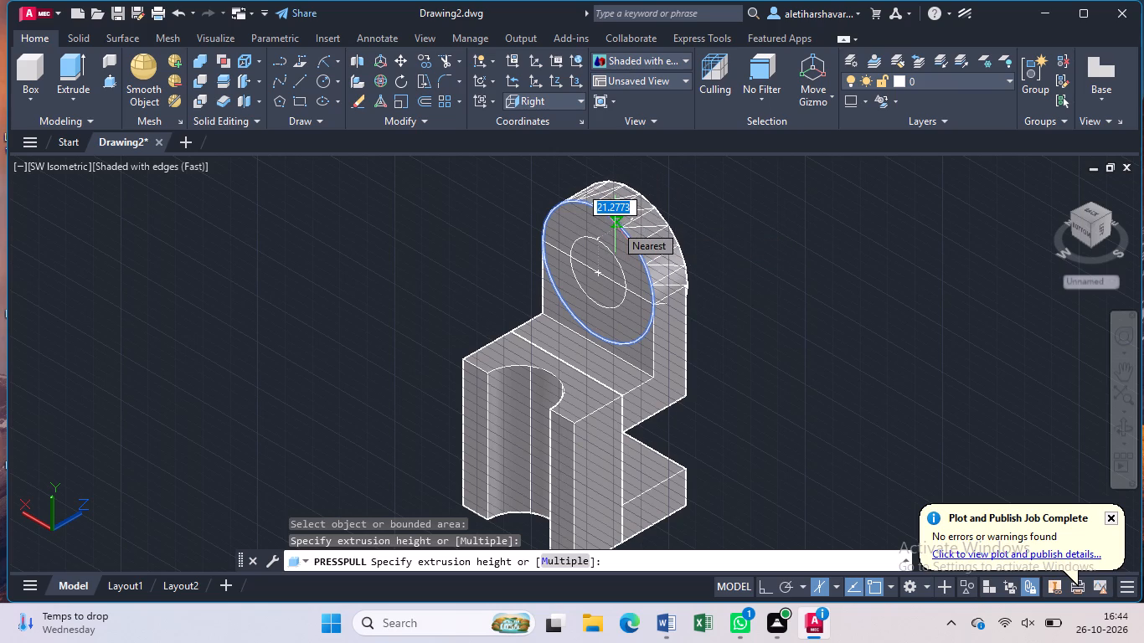
click(681, 287)
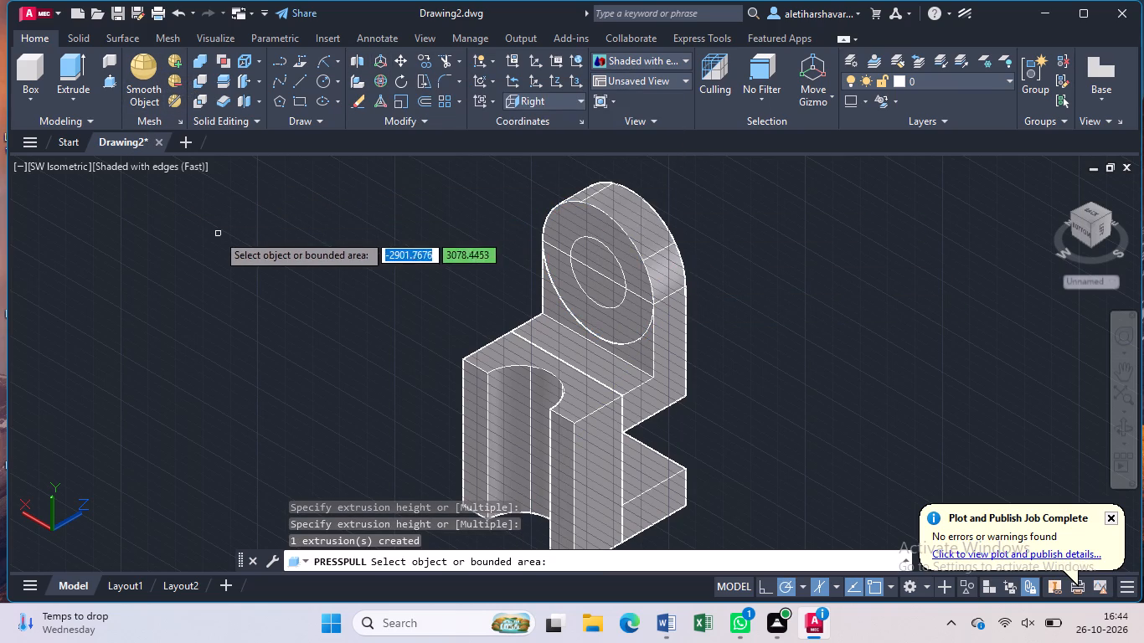
key(Escape)
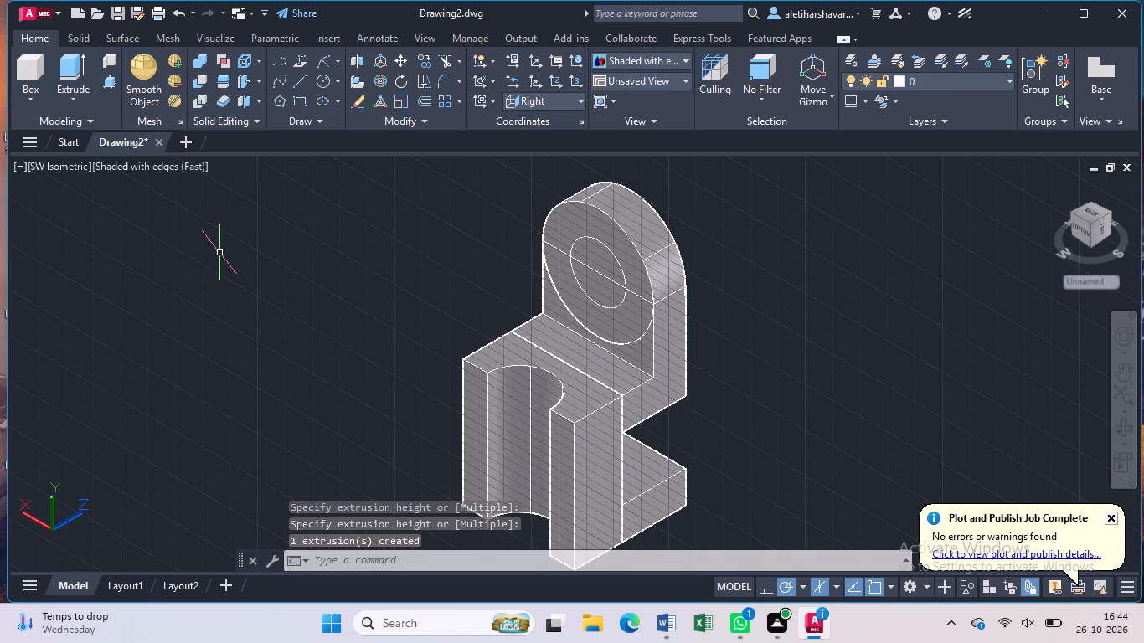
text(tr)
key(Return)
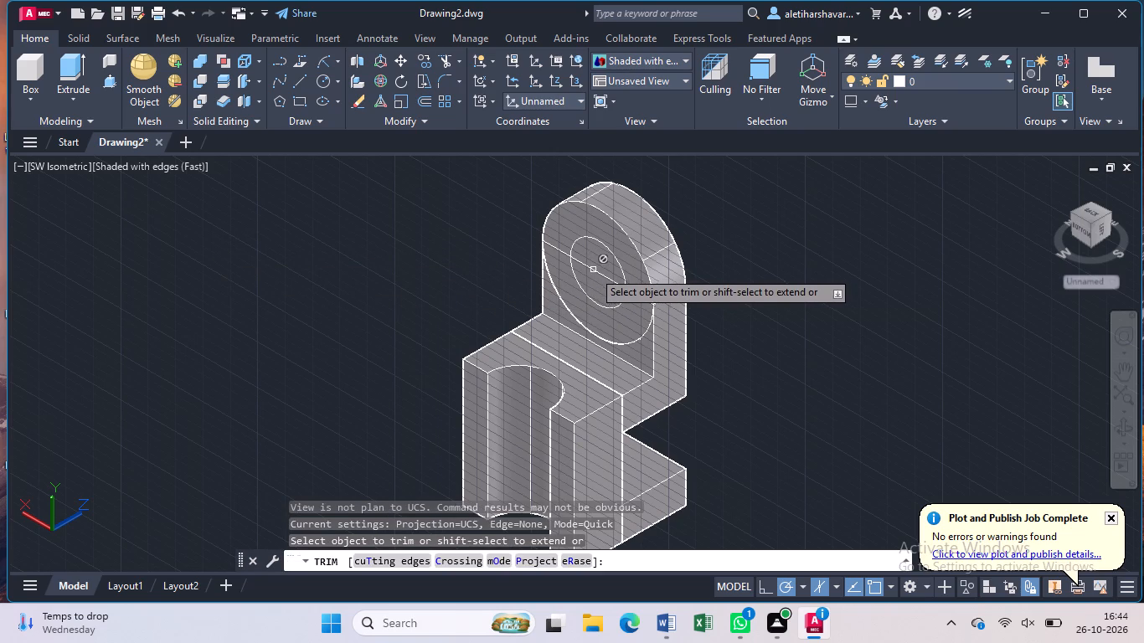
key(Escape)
Union the notched base, upper plate, upright and rounded top into a single solid.
scroll(509, 219, down, 1)
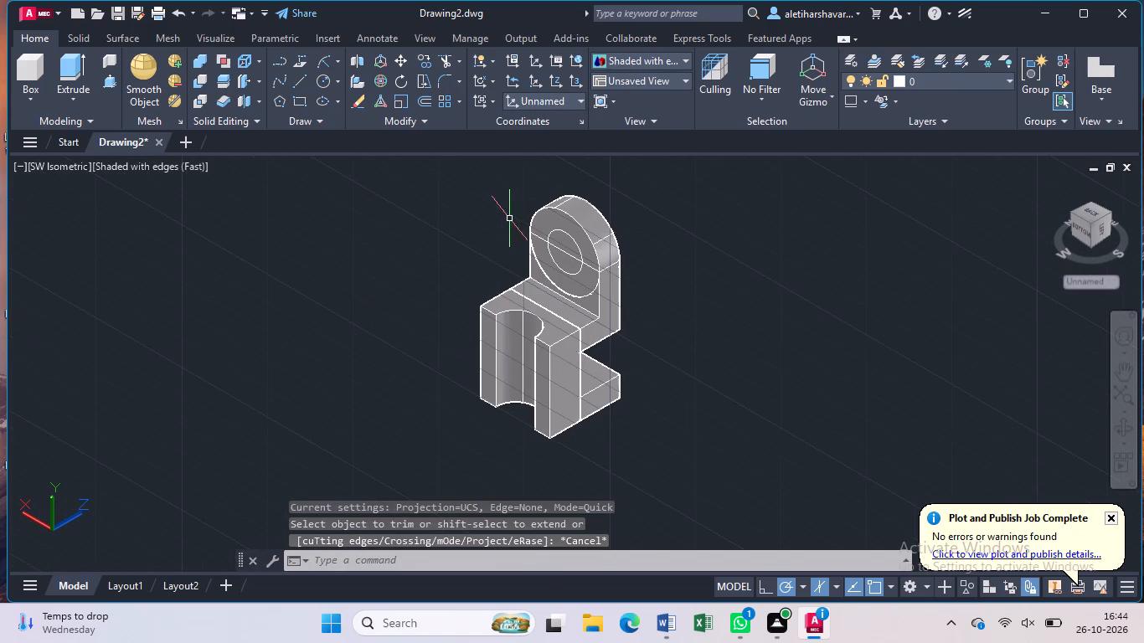
click(201, 60)
click(476, 190)
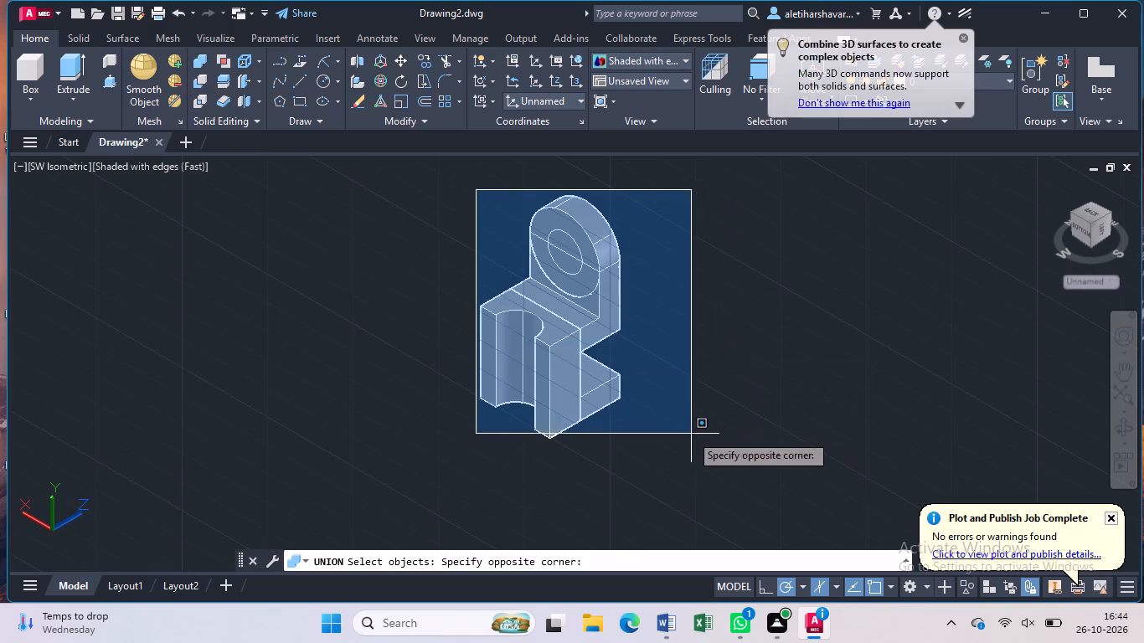
click(681, 443)
key(Return)
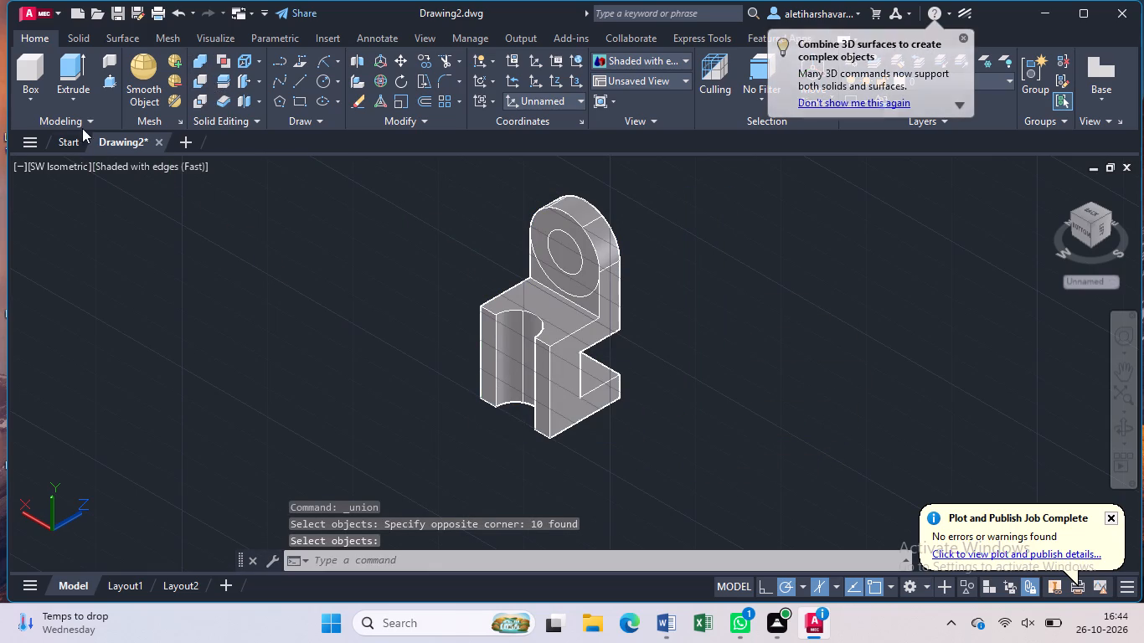
Press-pull the inner circular area back through the upright's full thickness to cut a through hole.
middle_drag(451, 317, 430, 347)
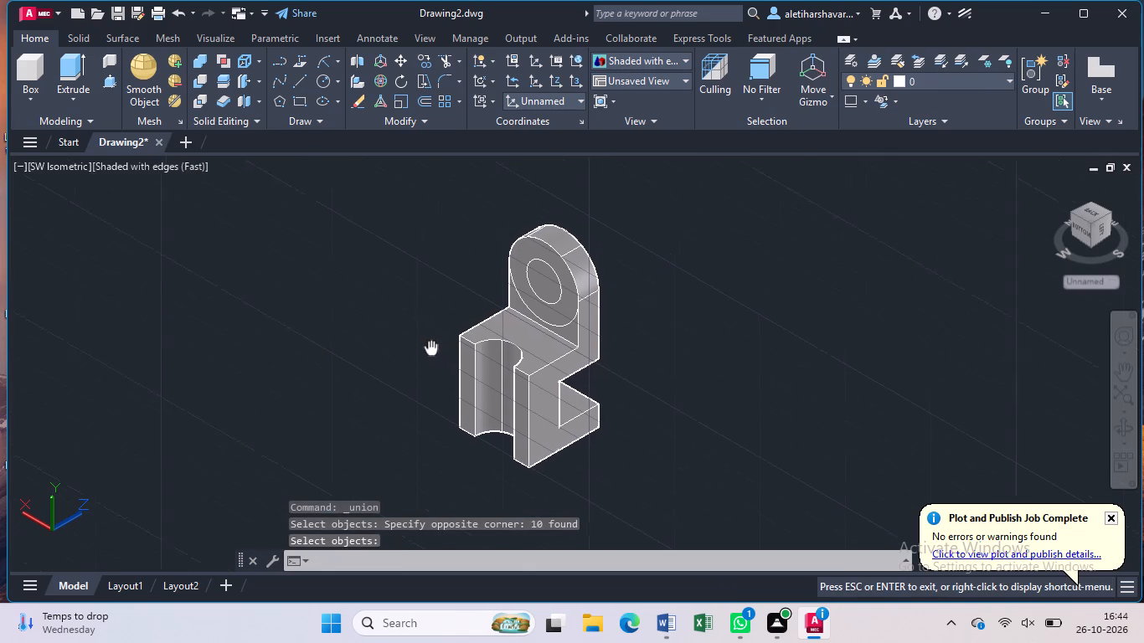
middle_drag(430, 347, 412, 373)
click(111, 82)
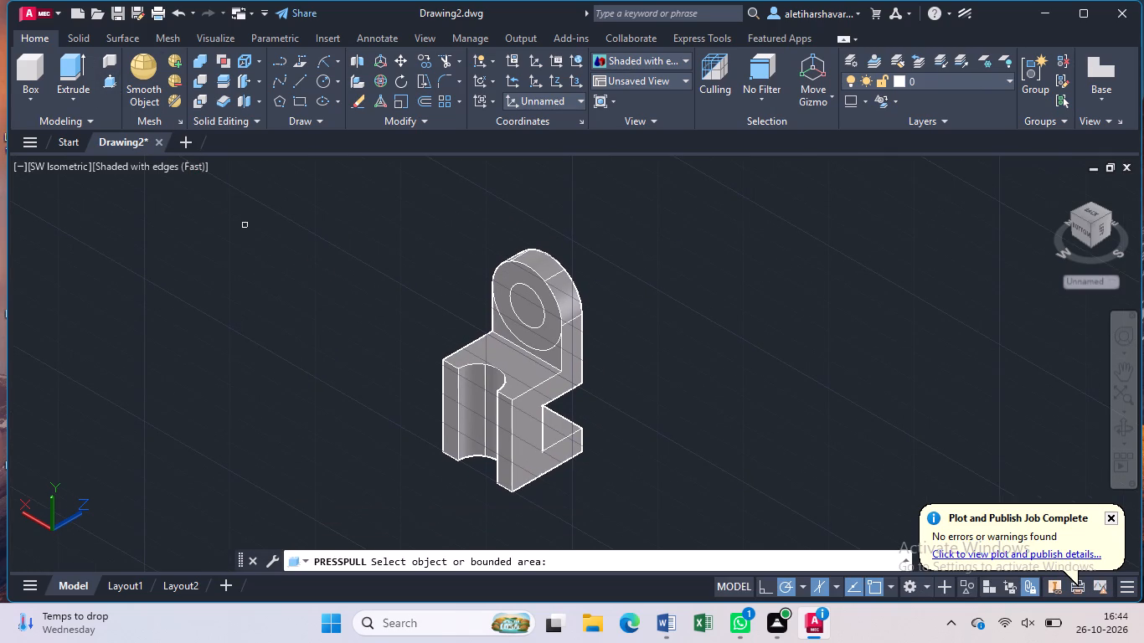
click(533, 311)
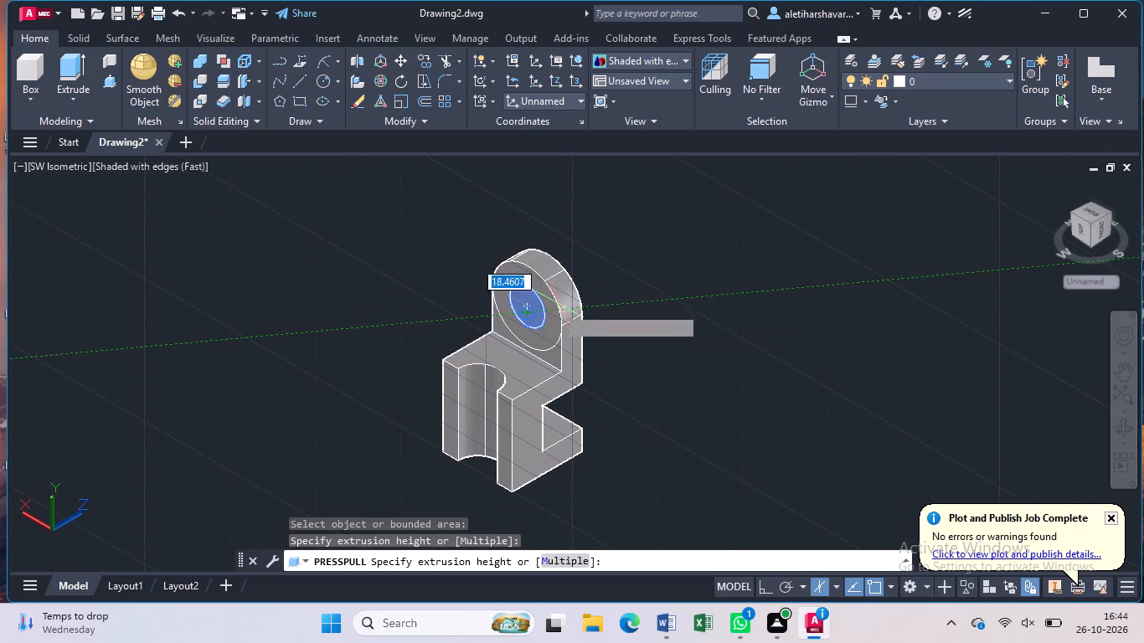
click(606, 280)
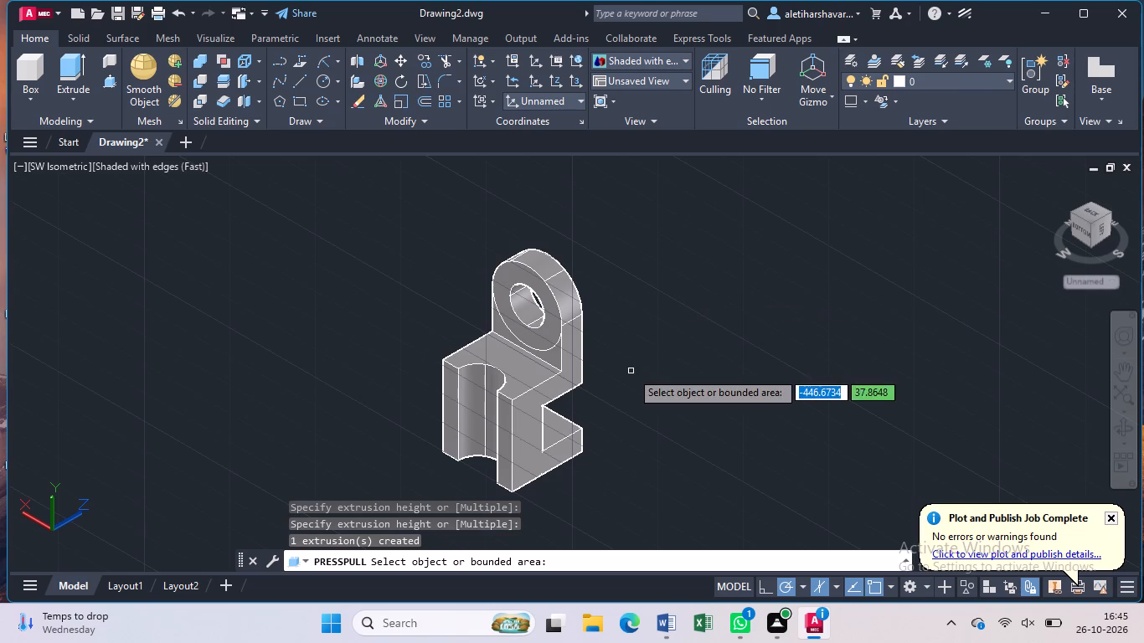
middle_drag(631, 371, 671, 332)
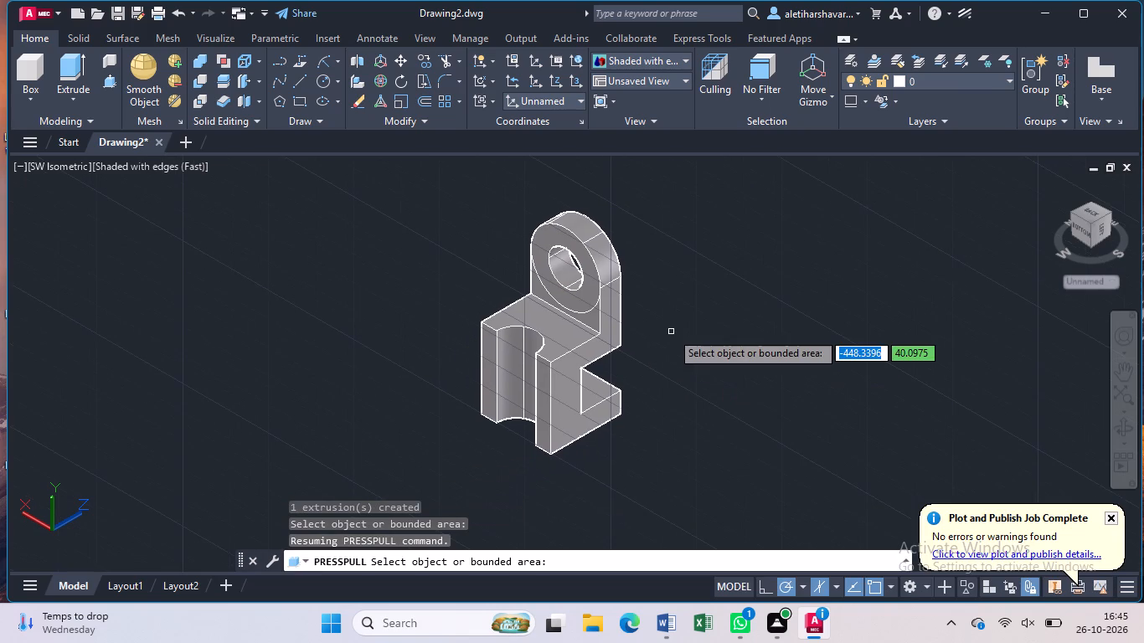
key(Escape)
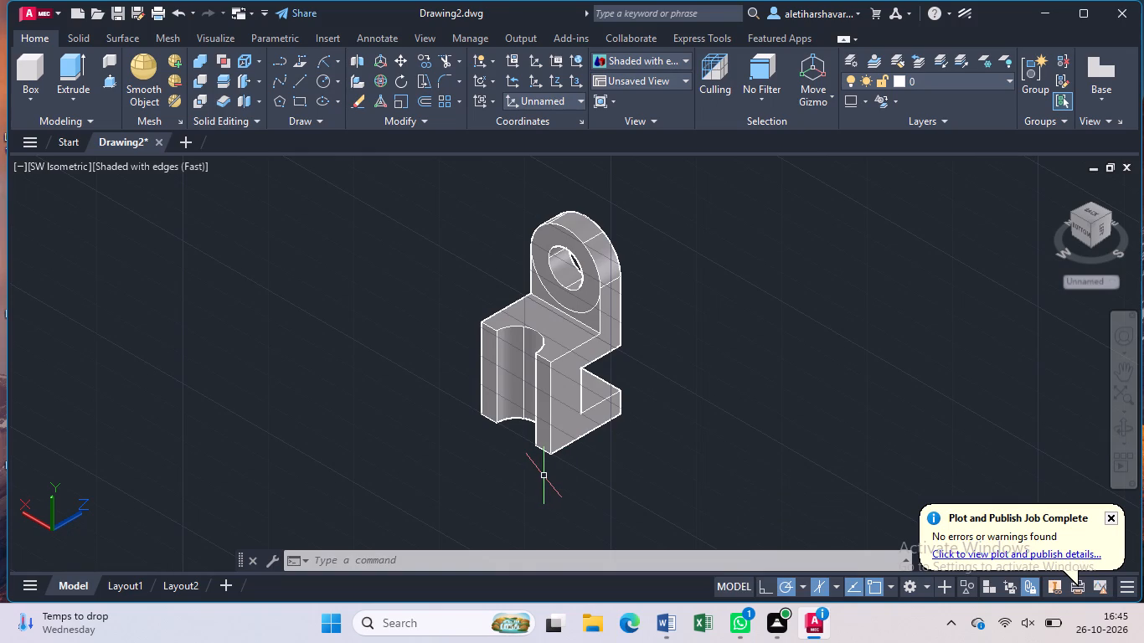
Check the part from the Top, Bottom and Left standard views, and return the model to SW Isometric.
middle_drag(546, 476, 585, 491)
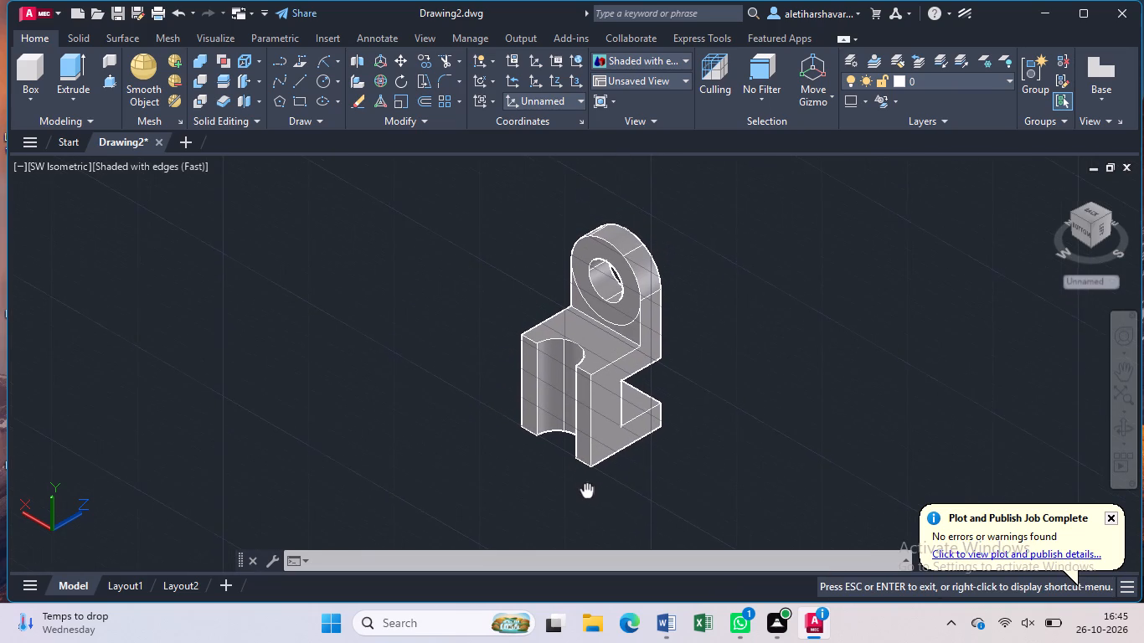
middle_drag(585, 491, 585, 507)
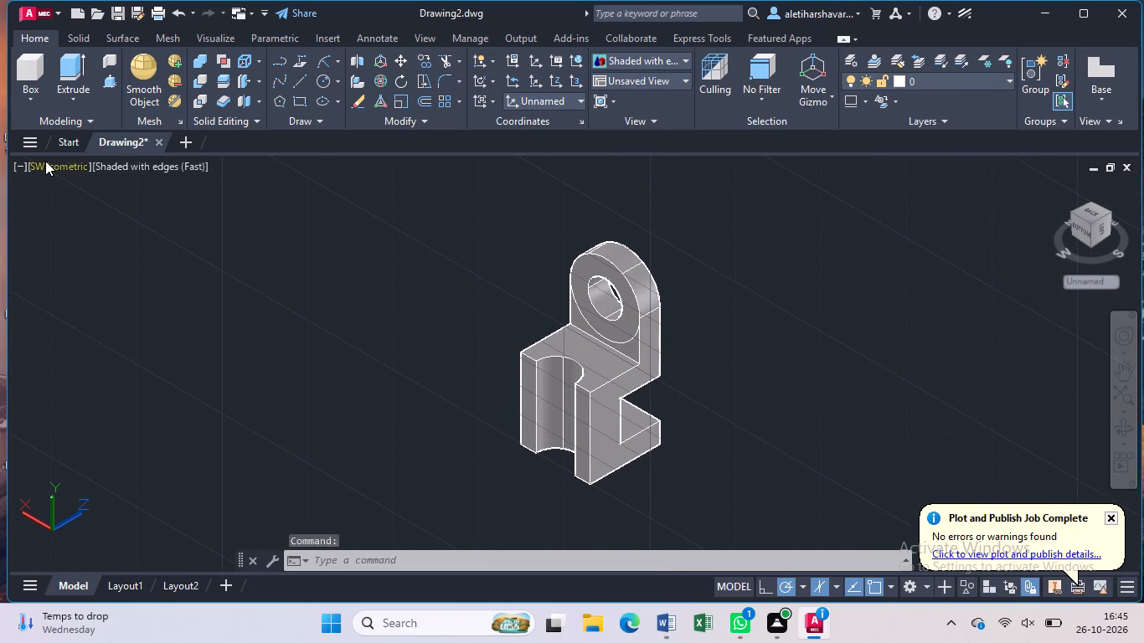
click(45, 160)
click(140, 214)
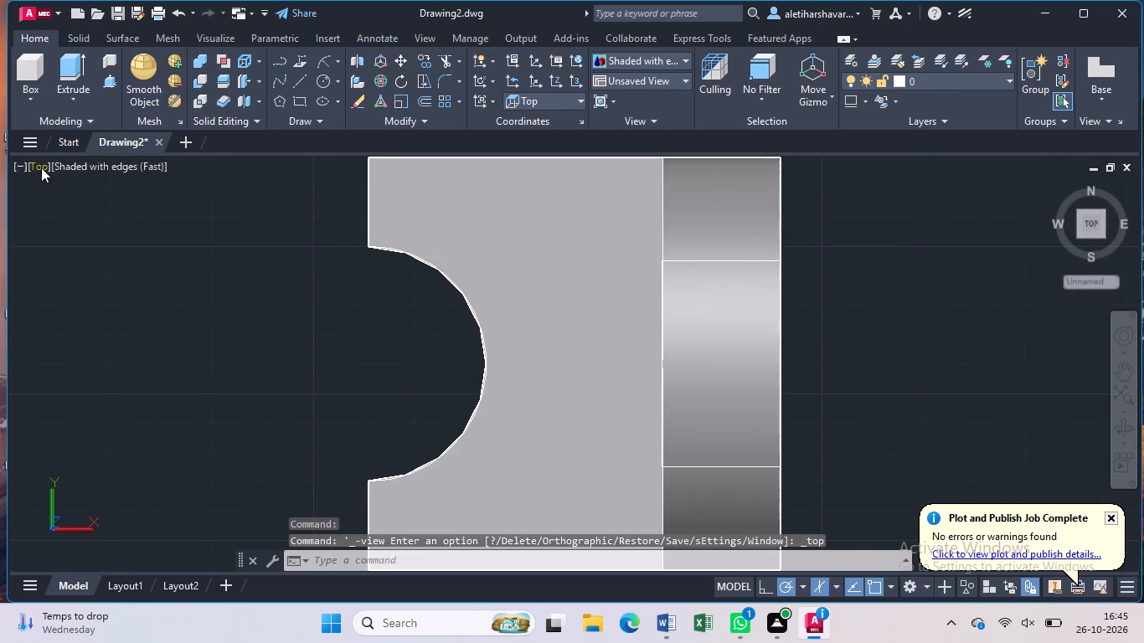
click(41, 167)
click(87, 229)
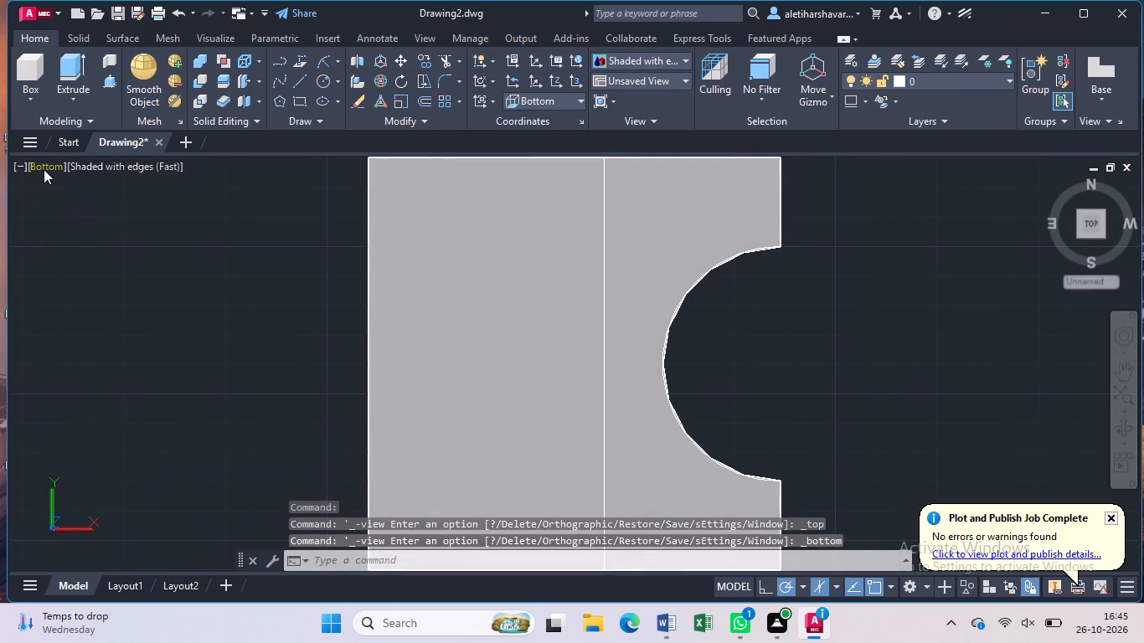
click(44, 168)
click(95, 244)
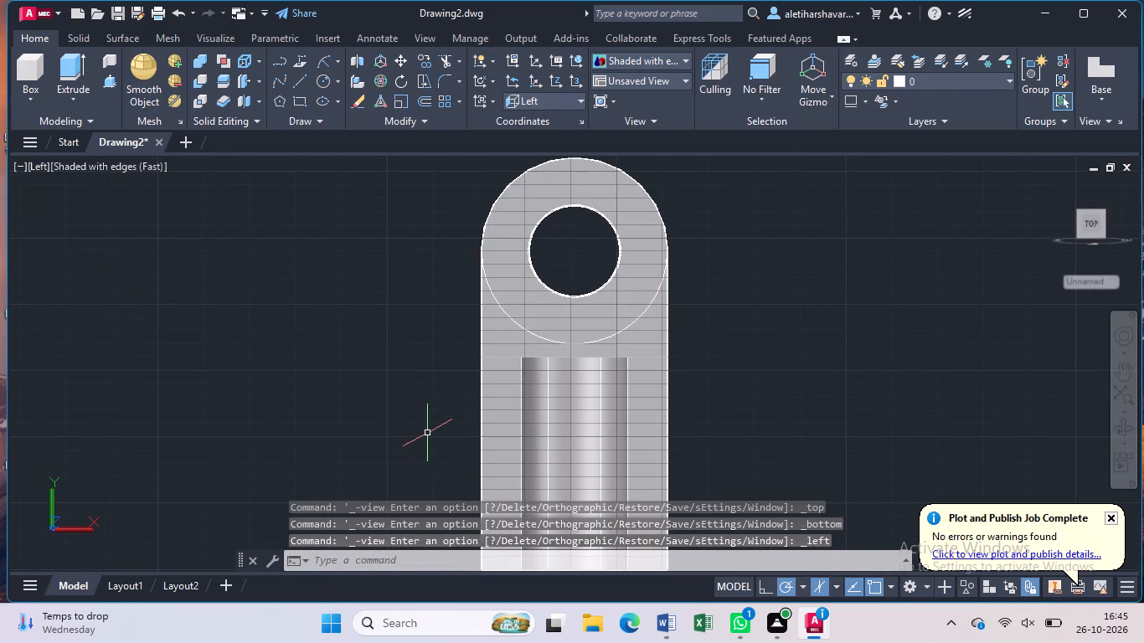
middle_click(425, 433)
key(Escape)
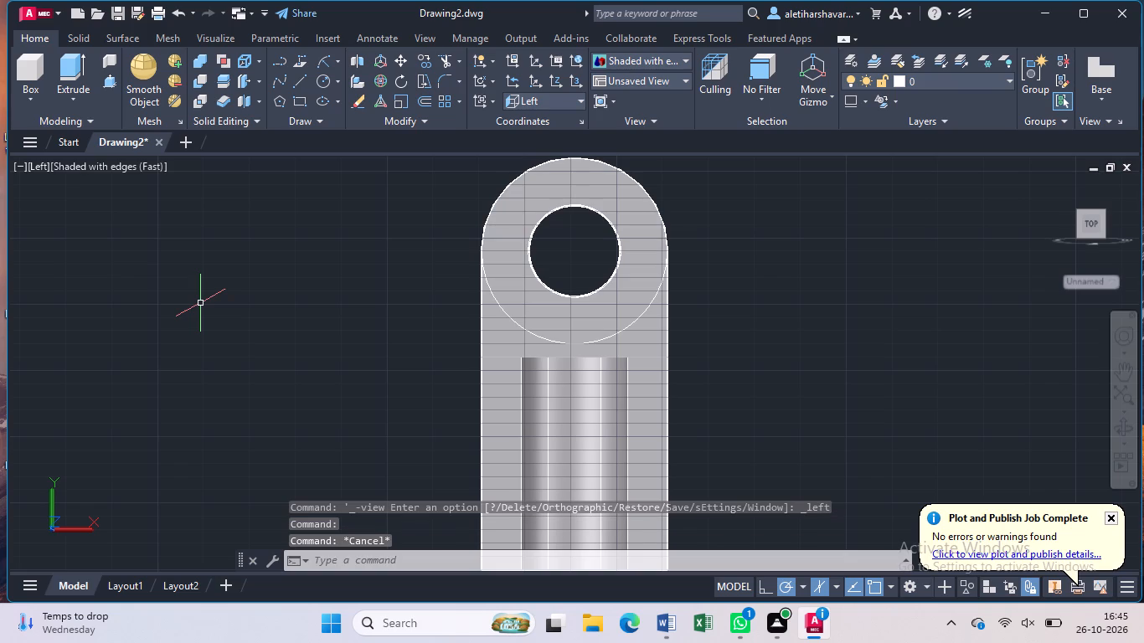
click(37, 171)
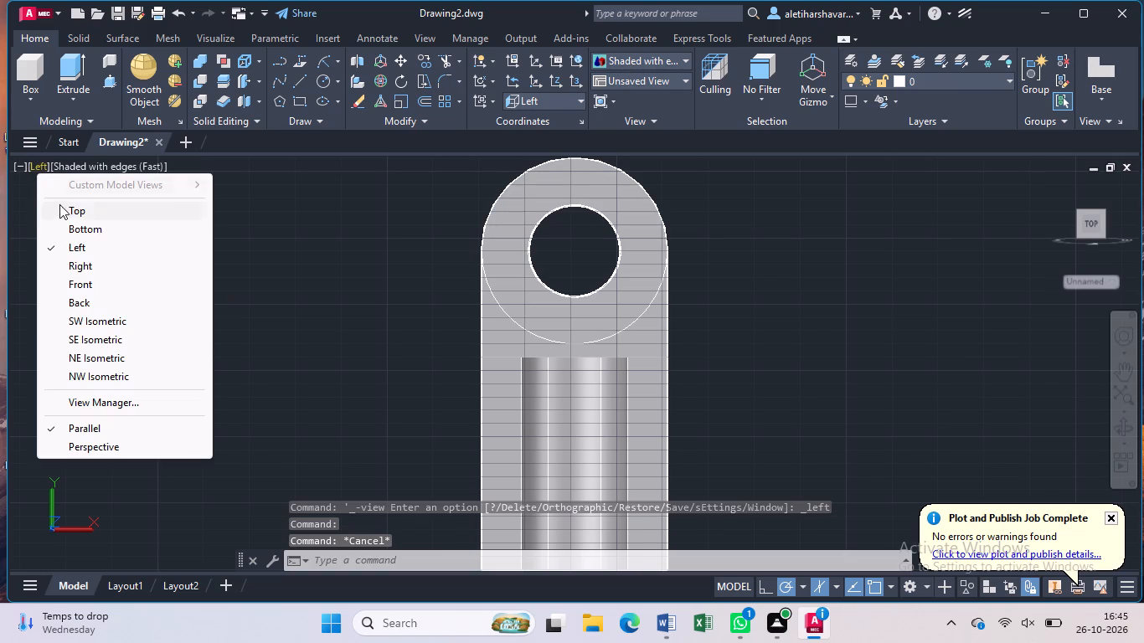
click(108, 324)
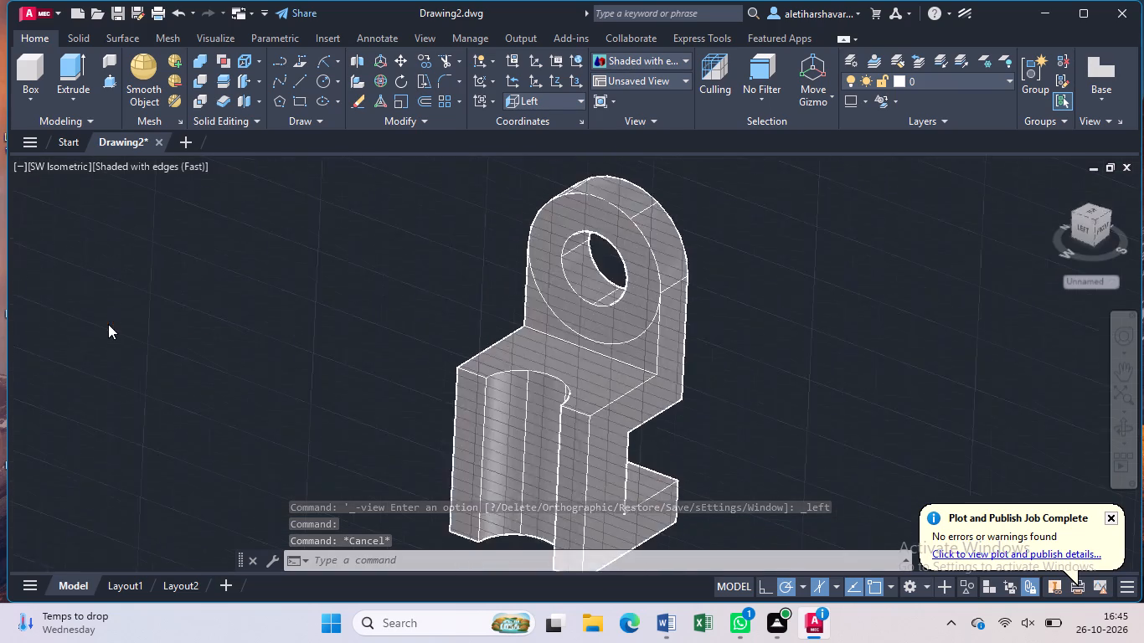
scroll(600, 490, down, 1)
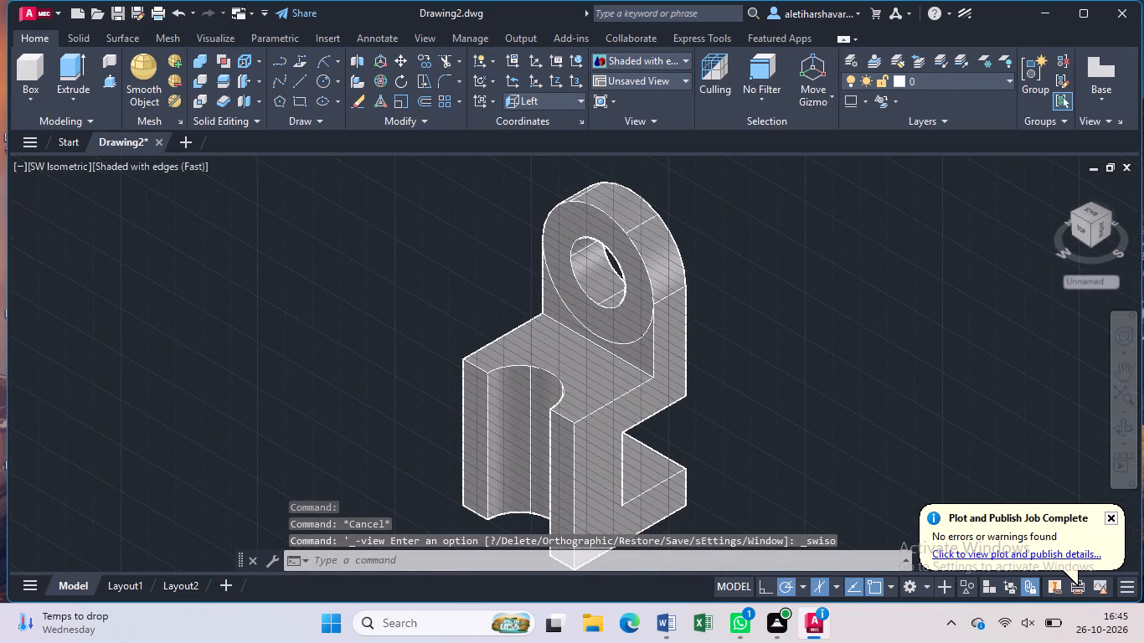
middle_drag(600, 490, 530, 424)
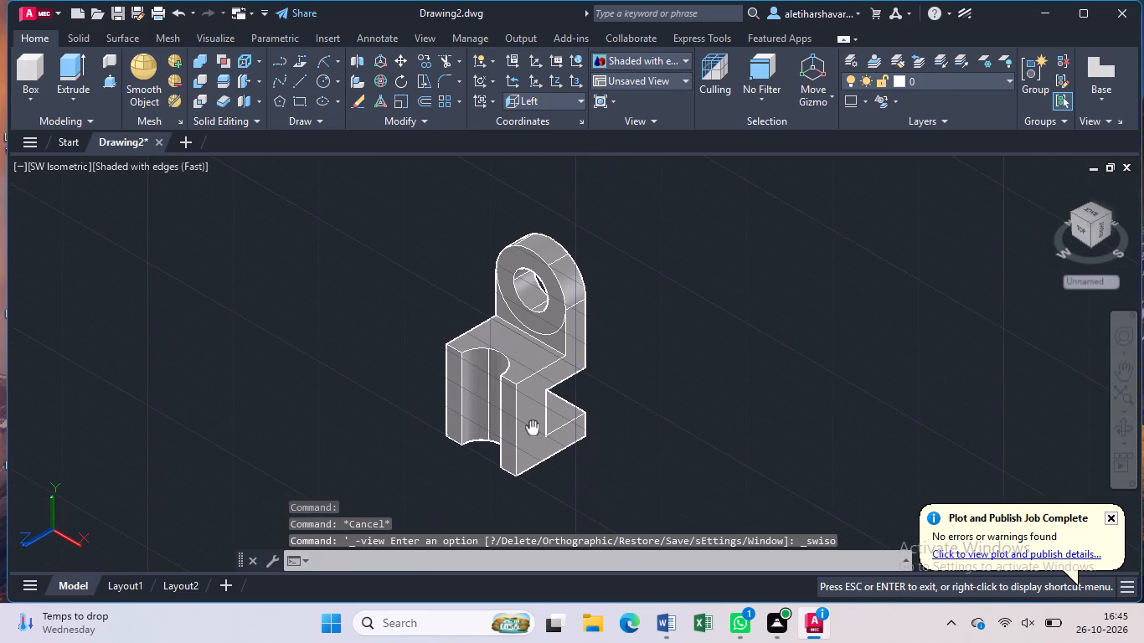
middle_drag(530, 424, 529, 424)
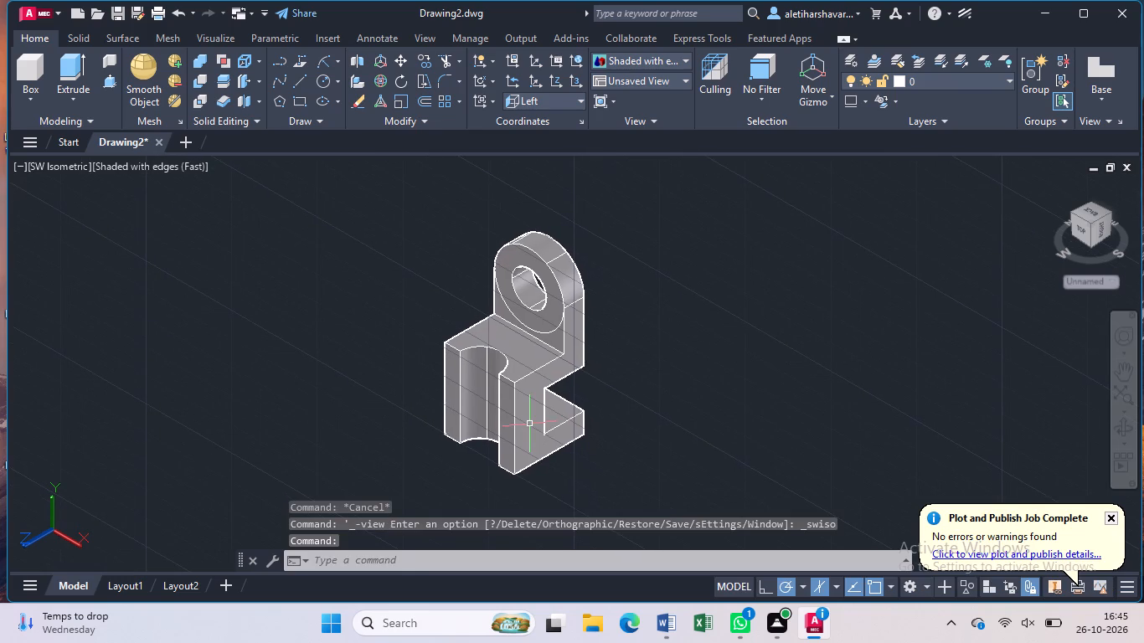
Delete the leftover larger circle outline from the front face of the upright.
scroll(529, 424, up, 1)
scroll(528, 424, down, 1)
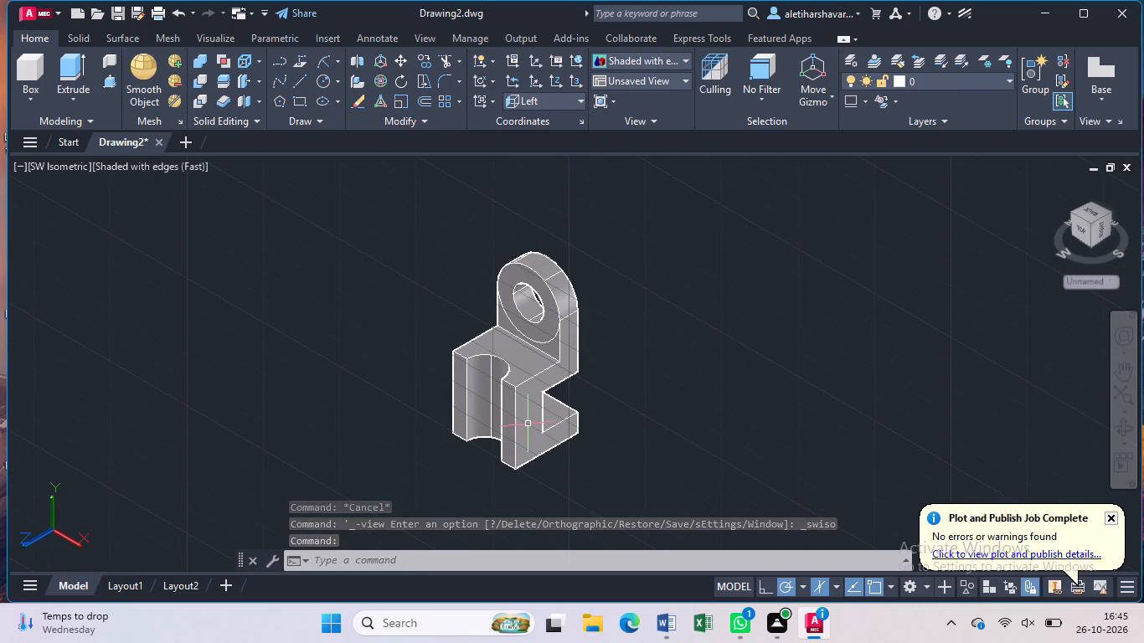
scroll(528, 424, up, 1)
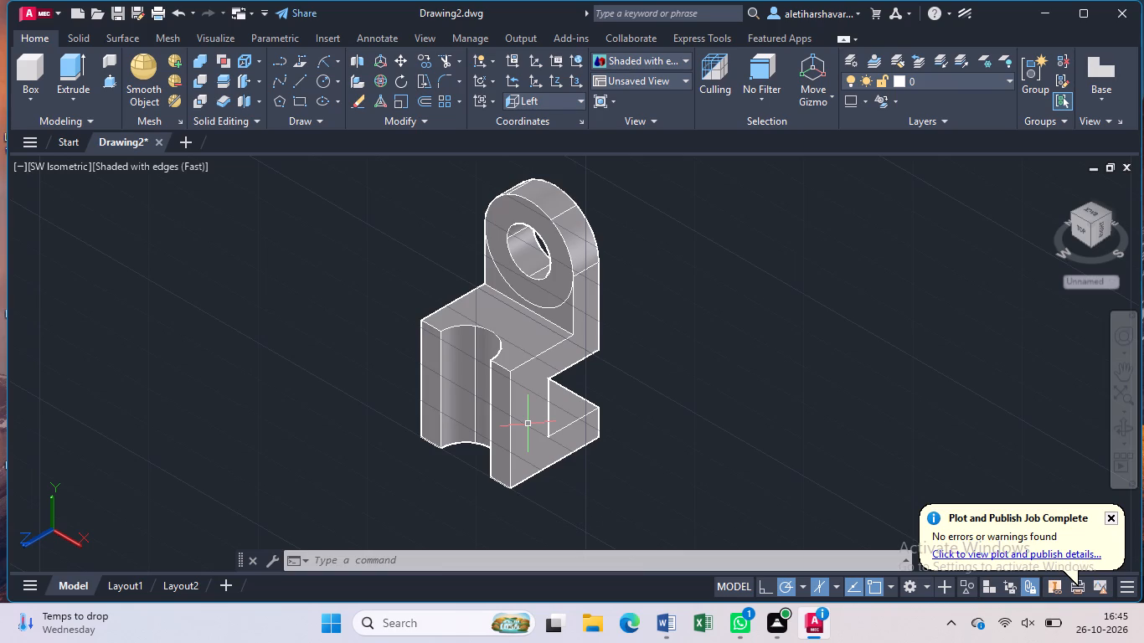
click(554, 309)
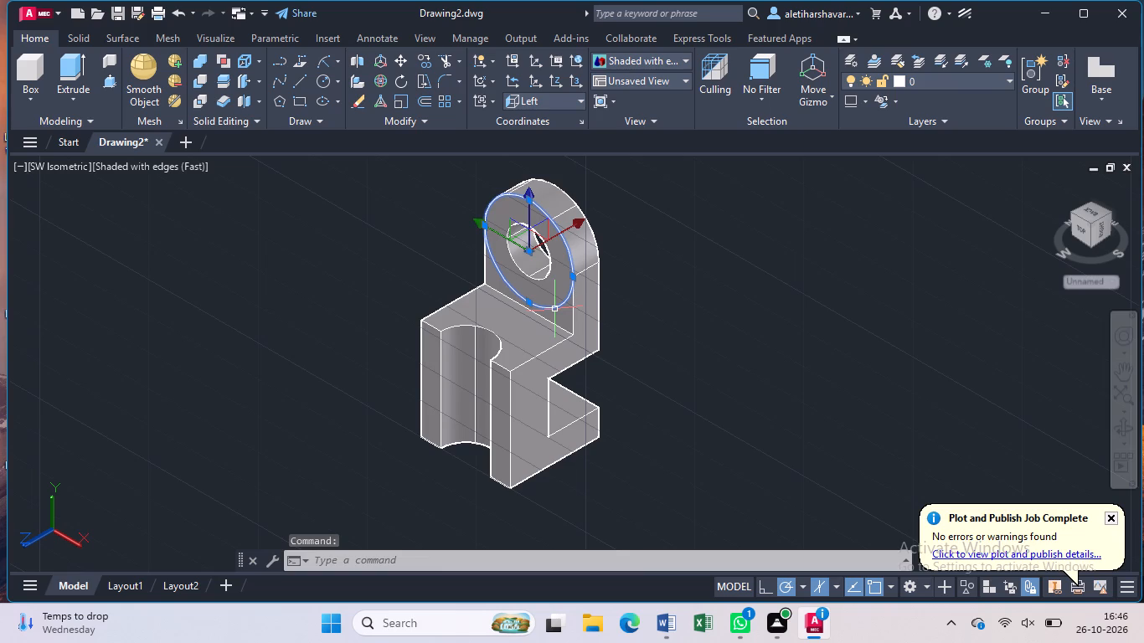
key(Delete)
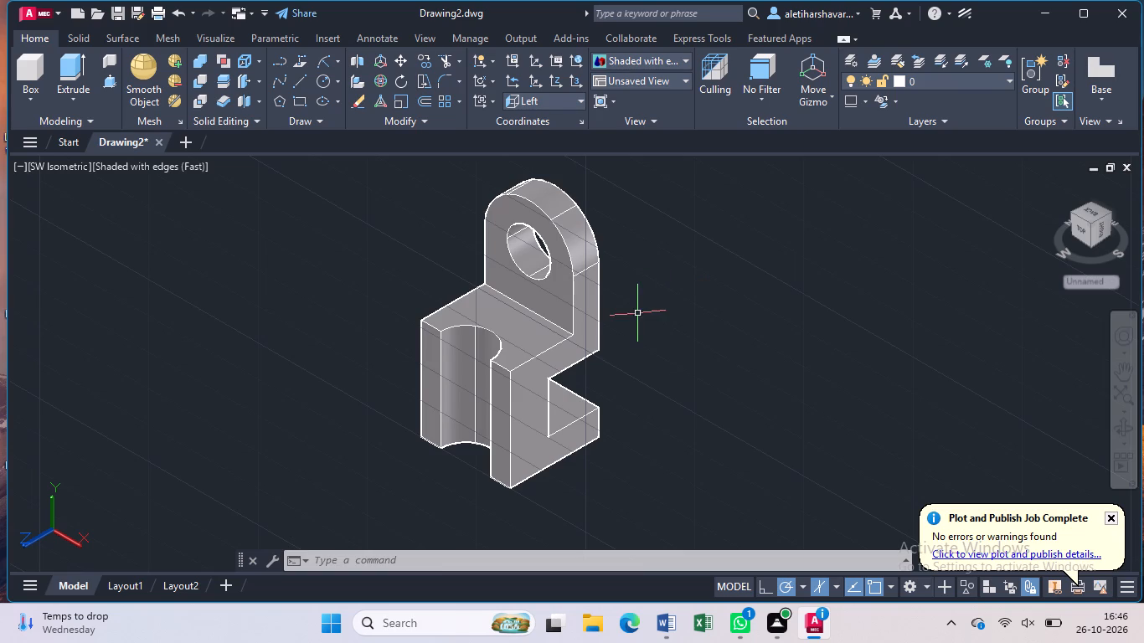
Orbit the part to inspect its front and side faces, and return the model to the SW Isometric view.
middle_drag(633, 328, 657, 334)
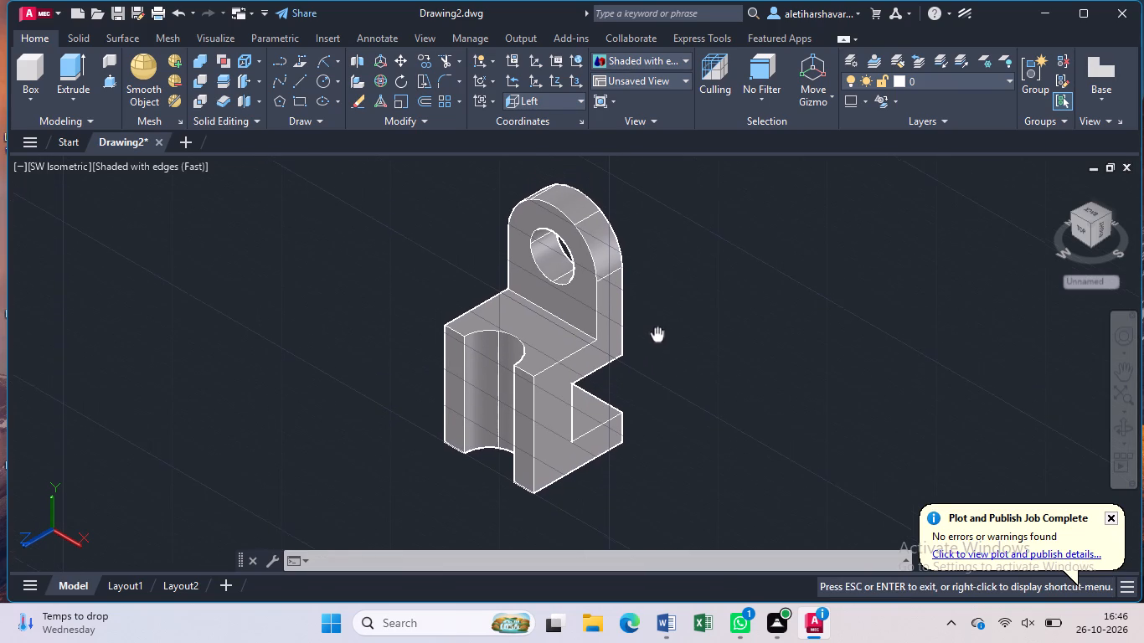
middle_drag(657, 334, 657, 337)
middle_click(657, 337)
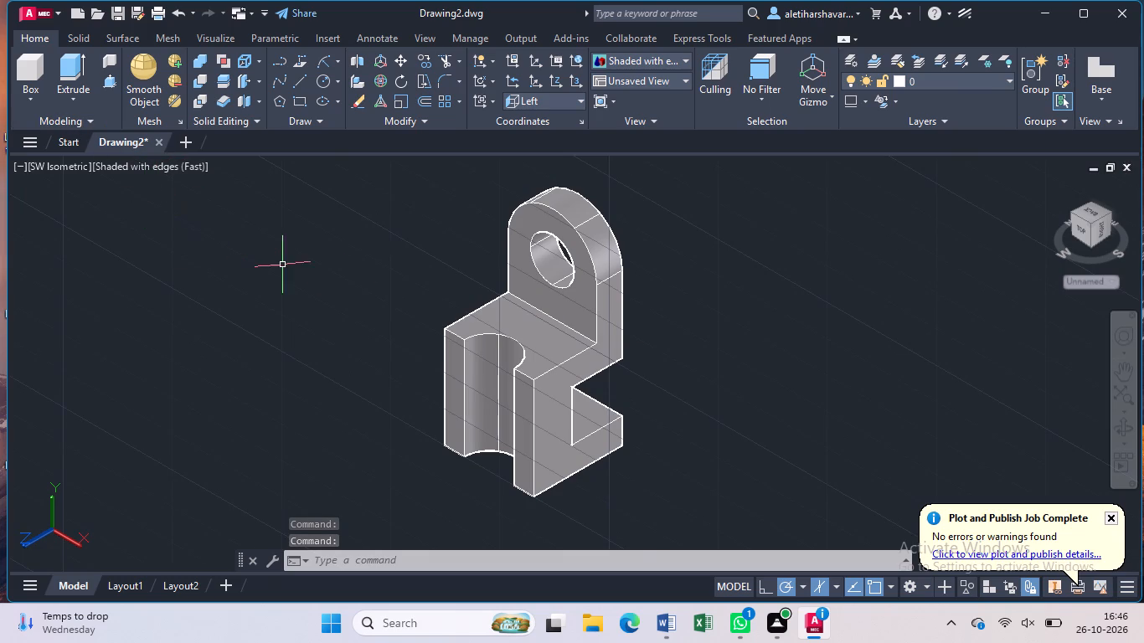
middle_drag(531, 332, 533, 342)
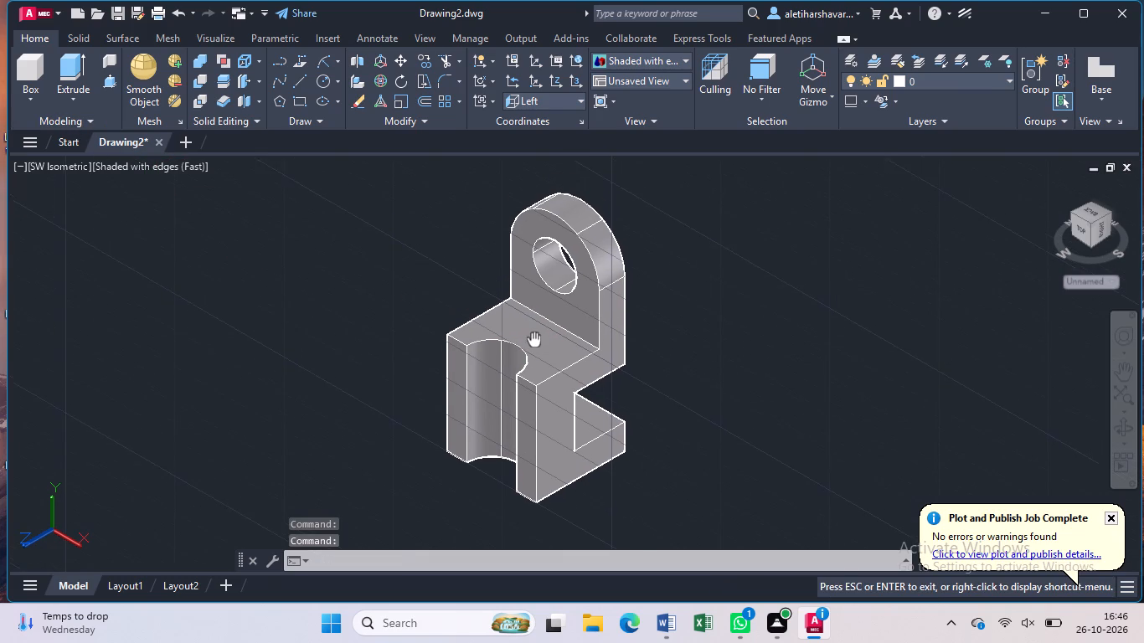
middle_drag(533, 342, 533, 345)
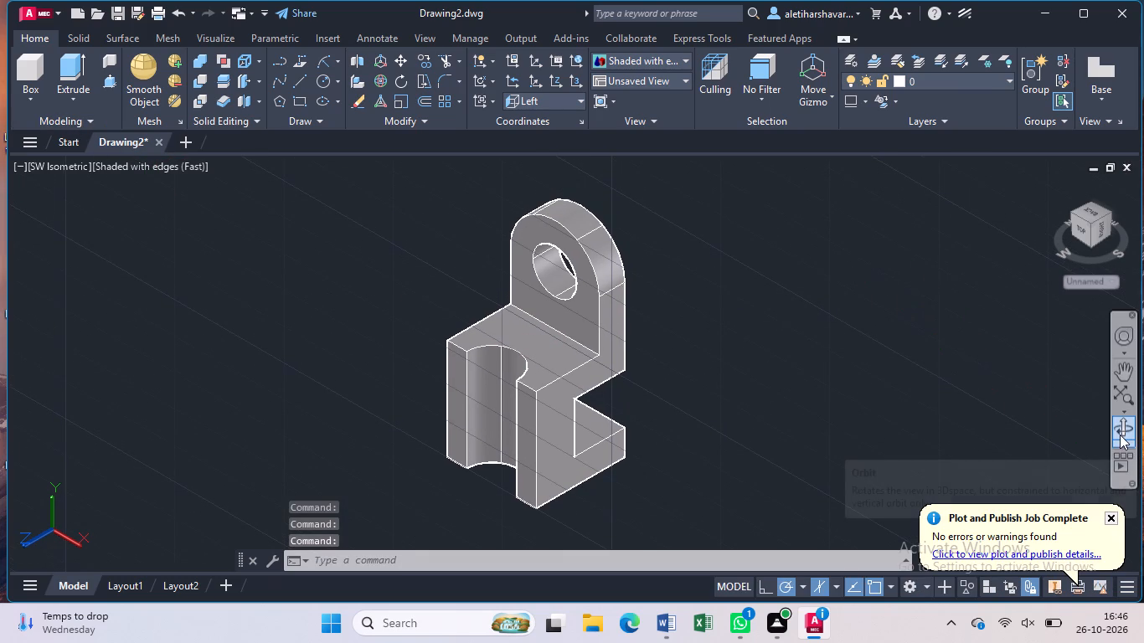
click(1120, 435)
drag(683, 408, 688, 329)
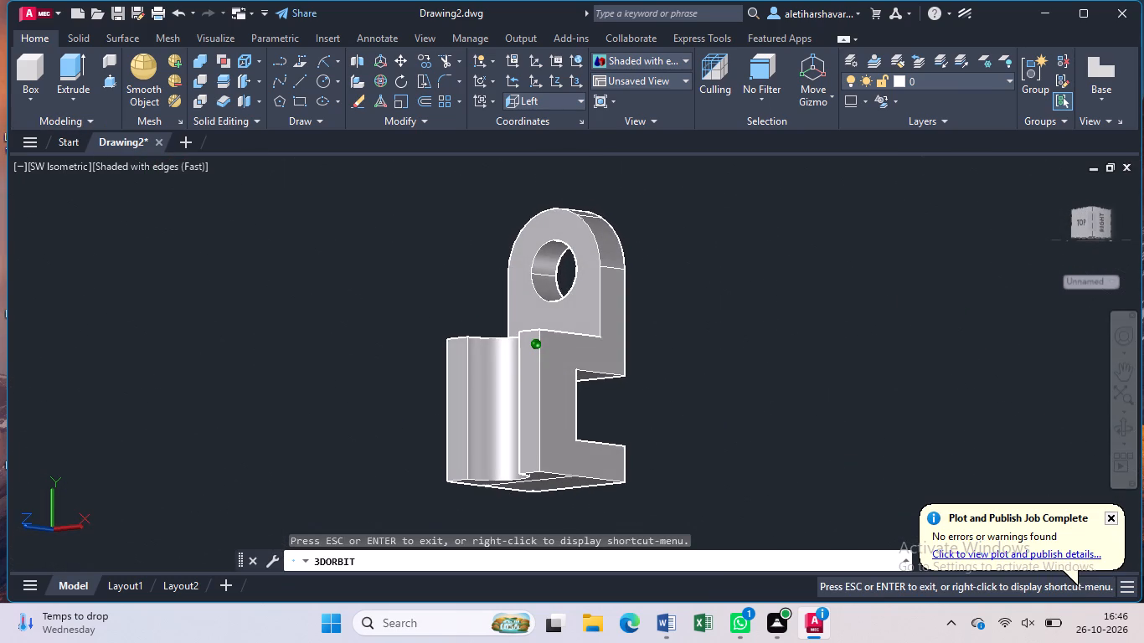
drag(688, 329, 686, 352)
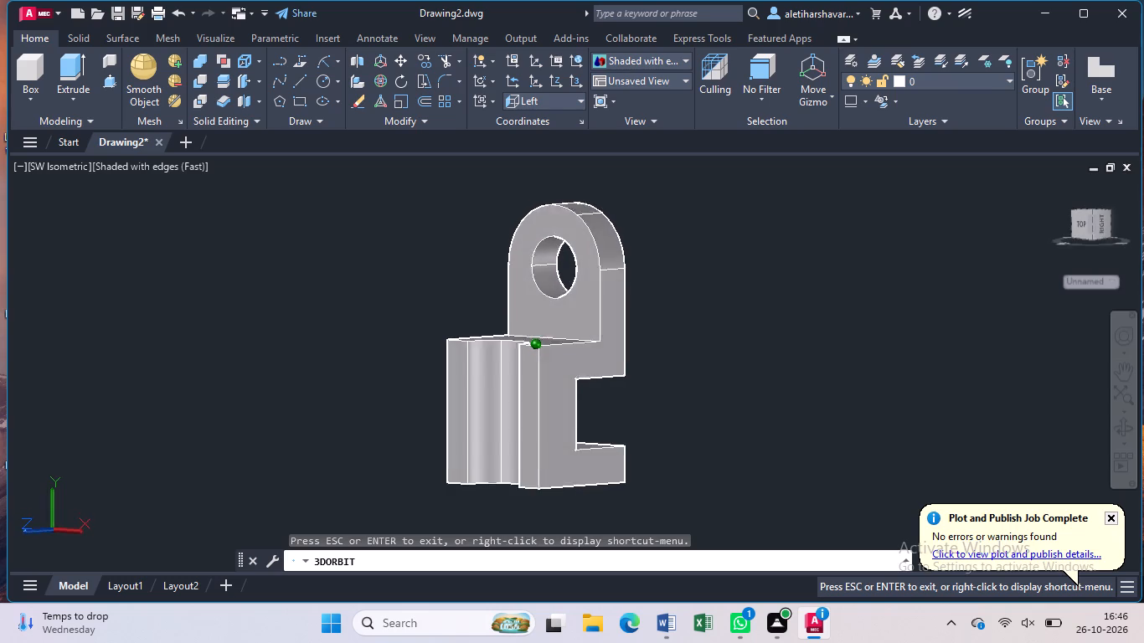
drag(686, 352, 681, 371)
key(Escape)
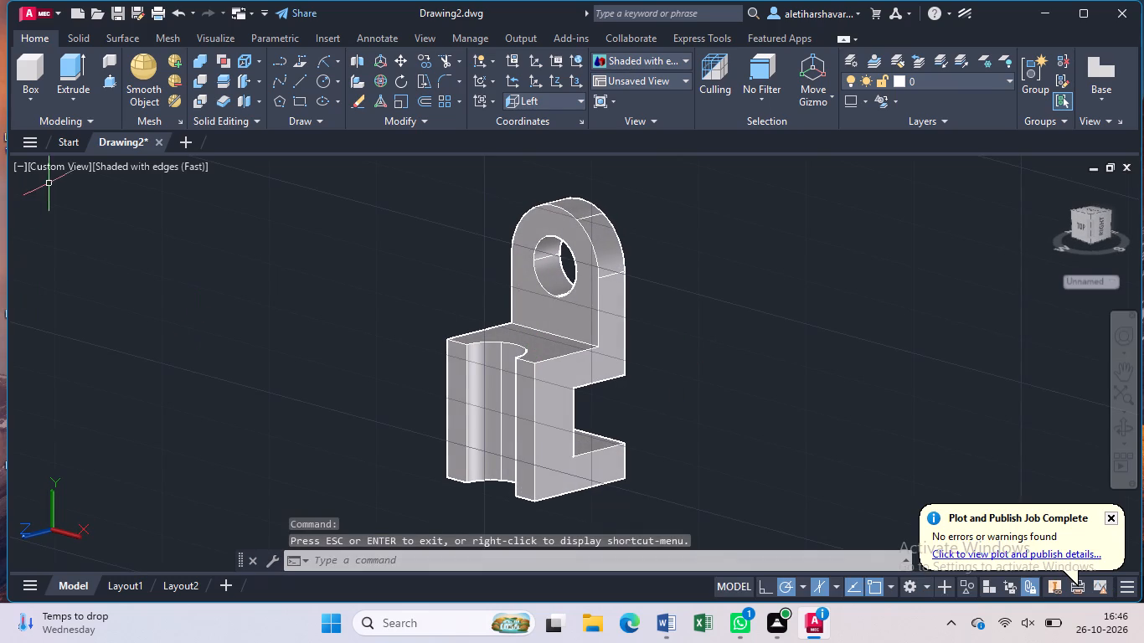
click(64, 169)
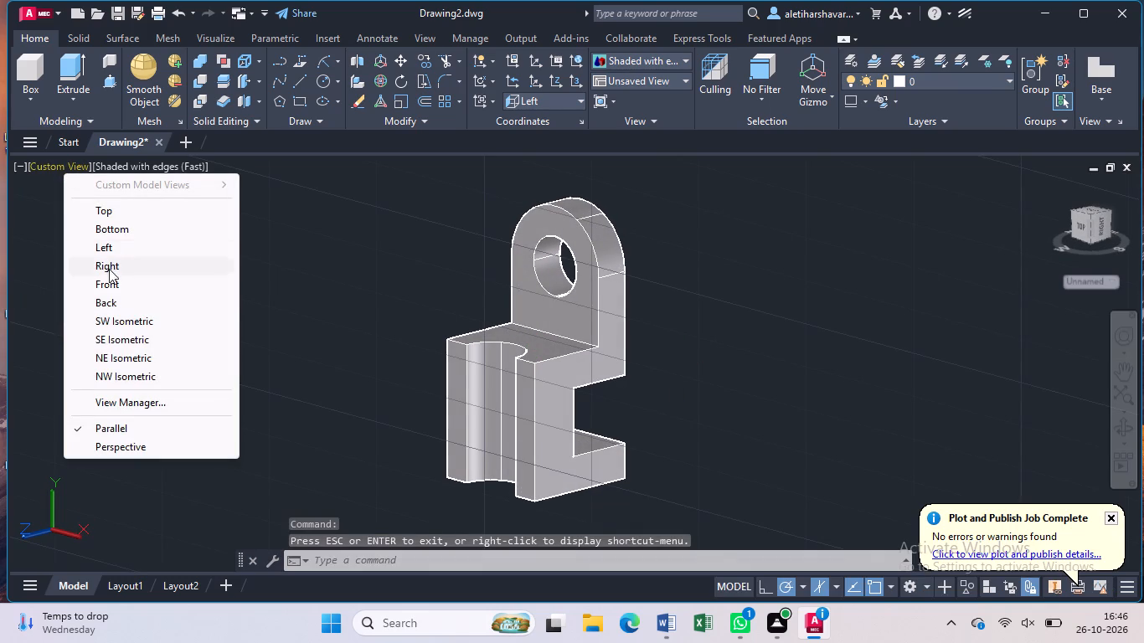
click(119, 317)
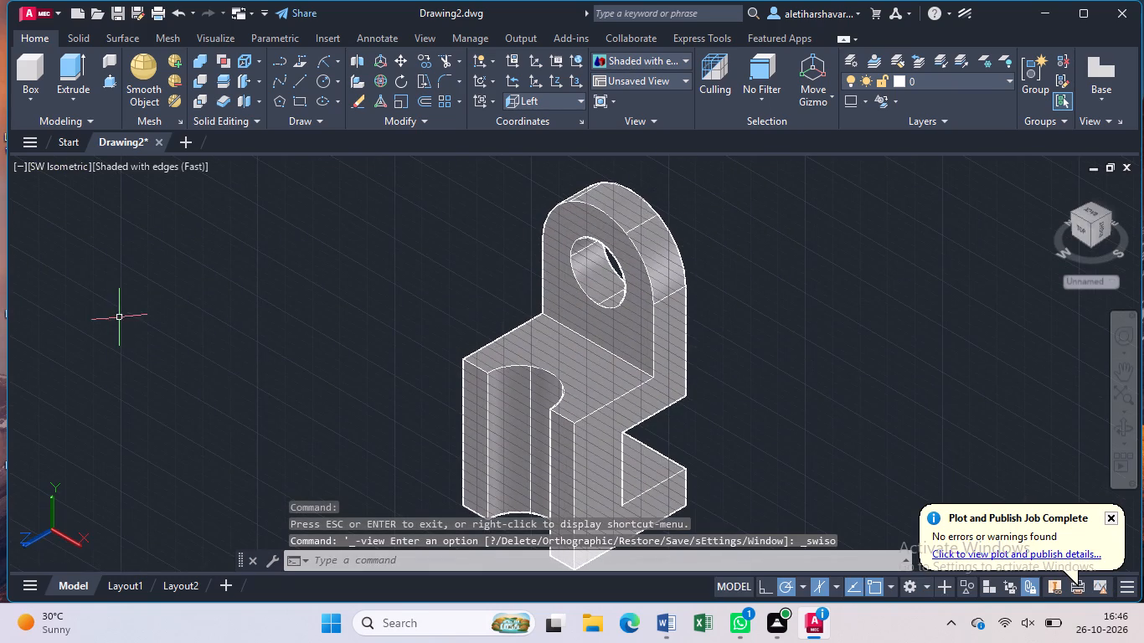
scroll(430, 385, down, 1)
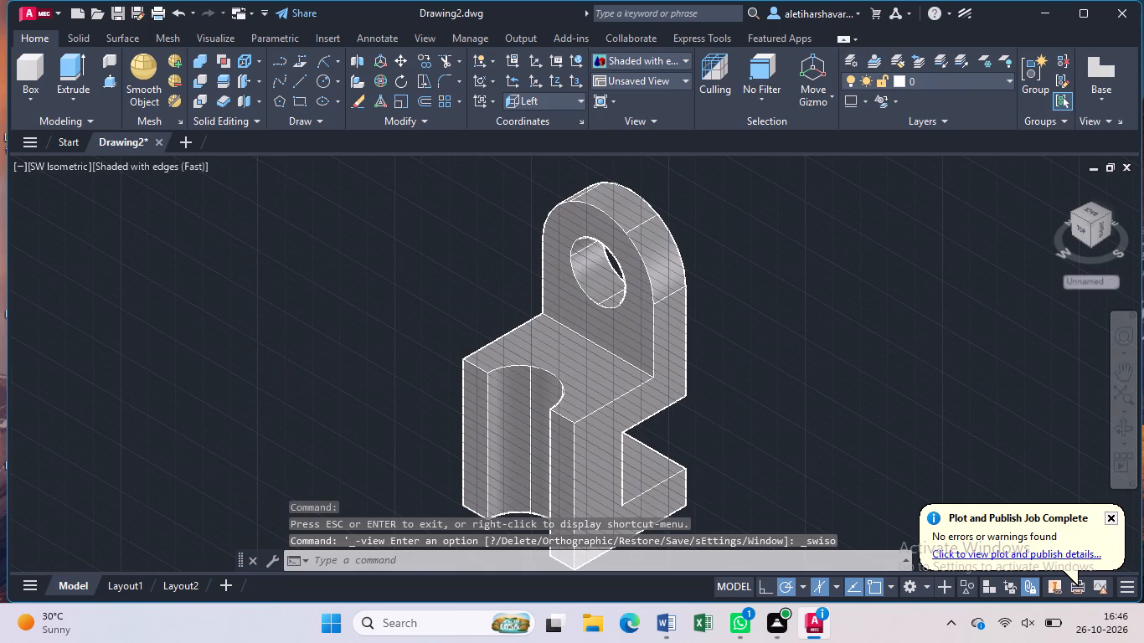
middle_drag(430, 385, 431, 328)
scroll(431, 328, up, 1)
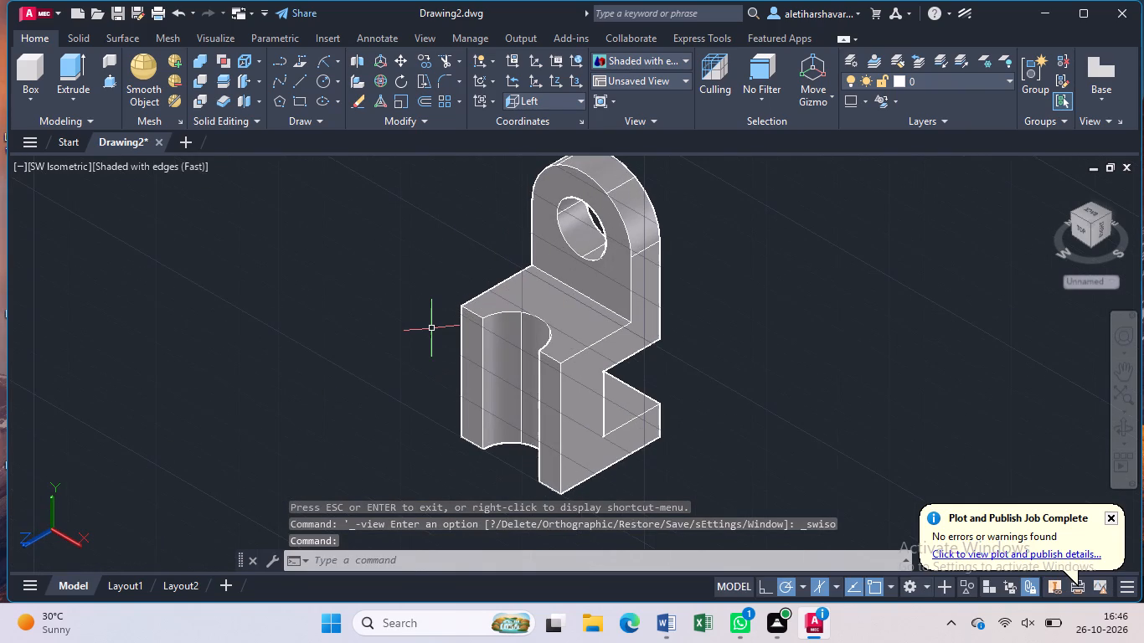
scroll(431, 328, down, 1)
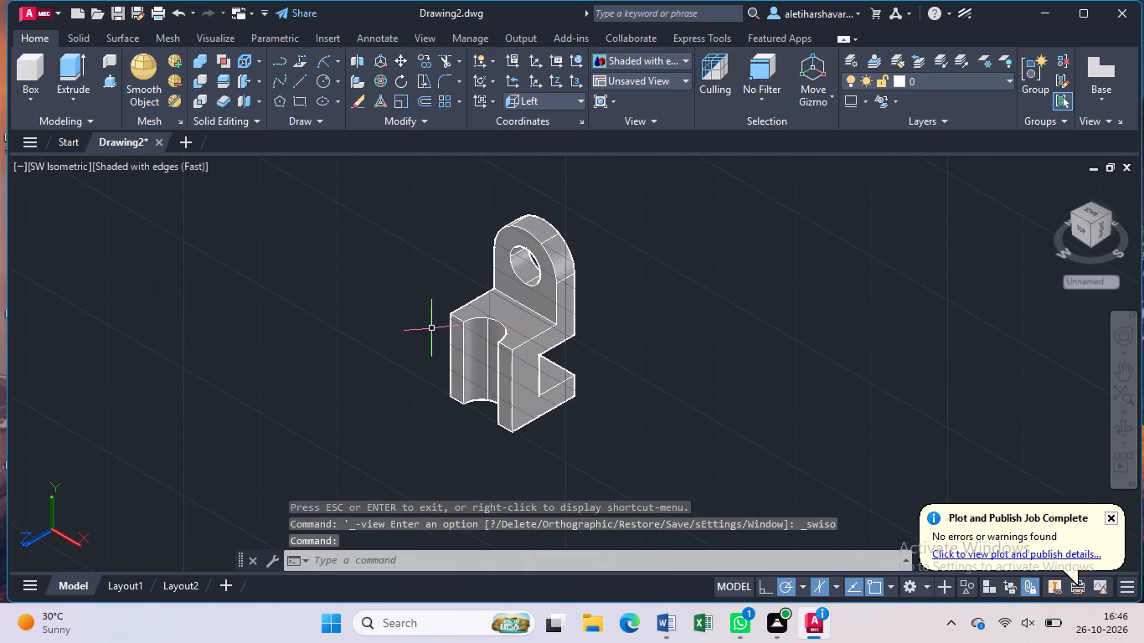
key(Escape)
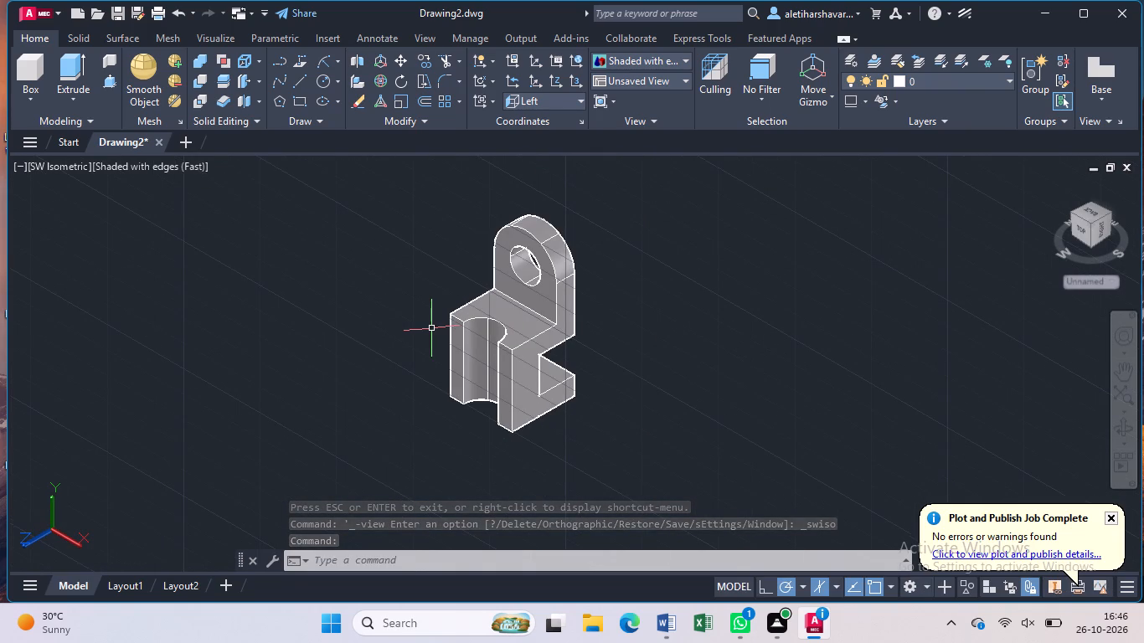
Save the drawing in the Documents folder under the name Bearing Housing.
key(ctrl+s)
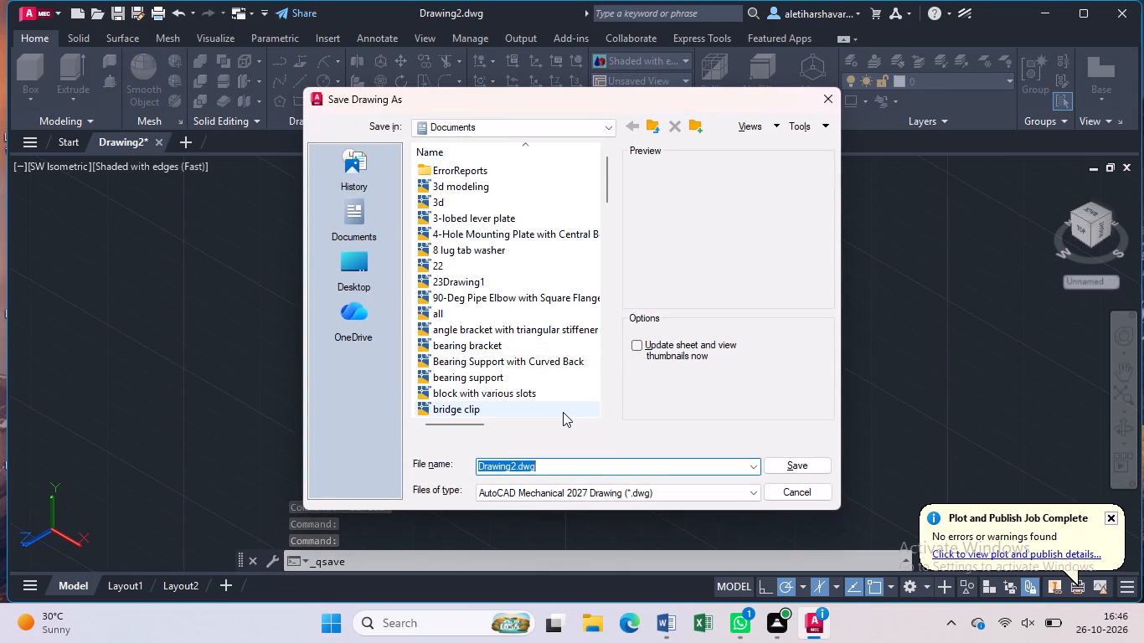
key(BackSpace)
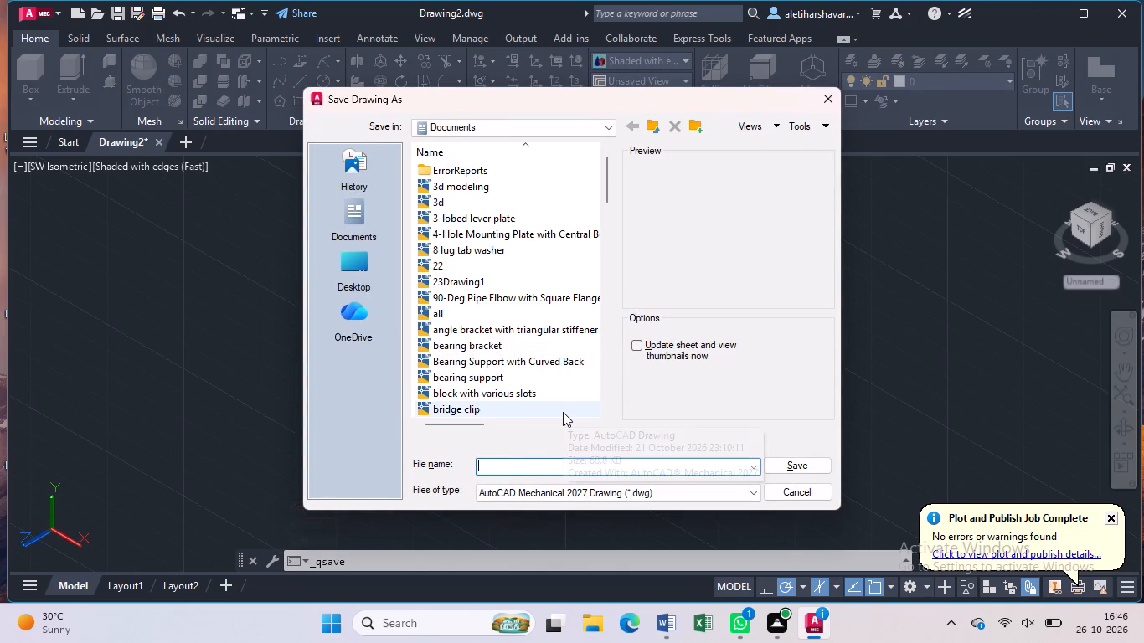
key(ctrl+v)
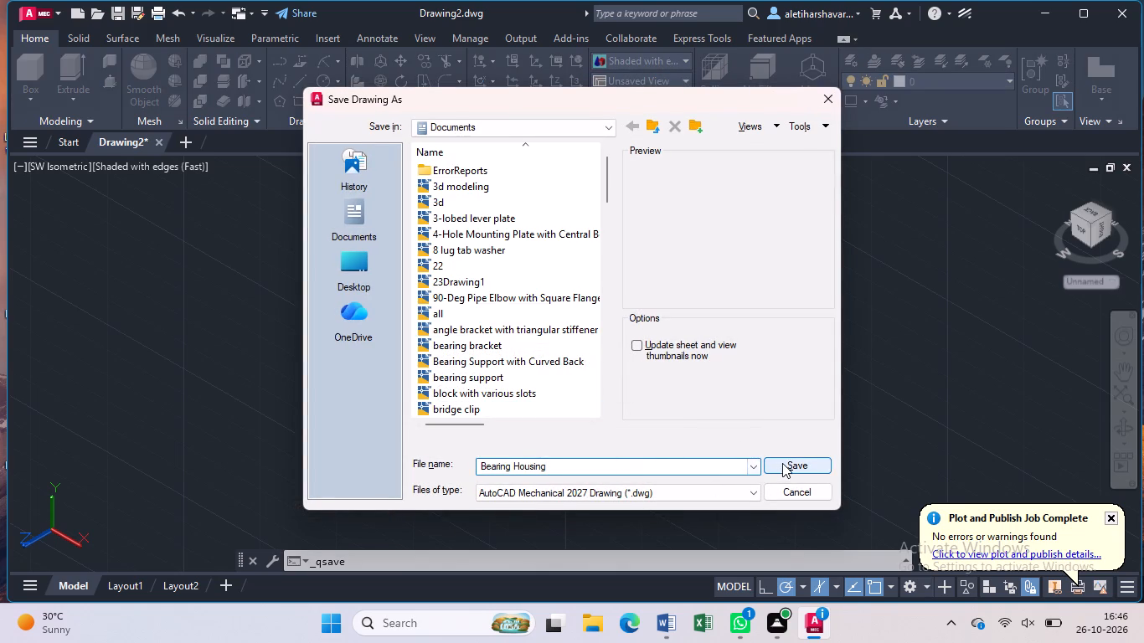
click(782, 463)
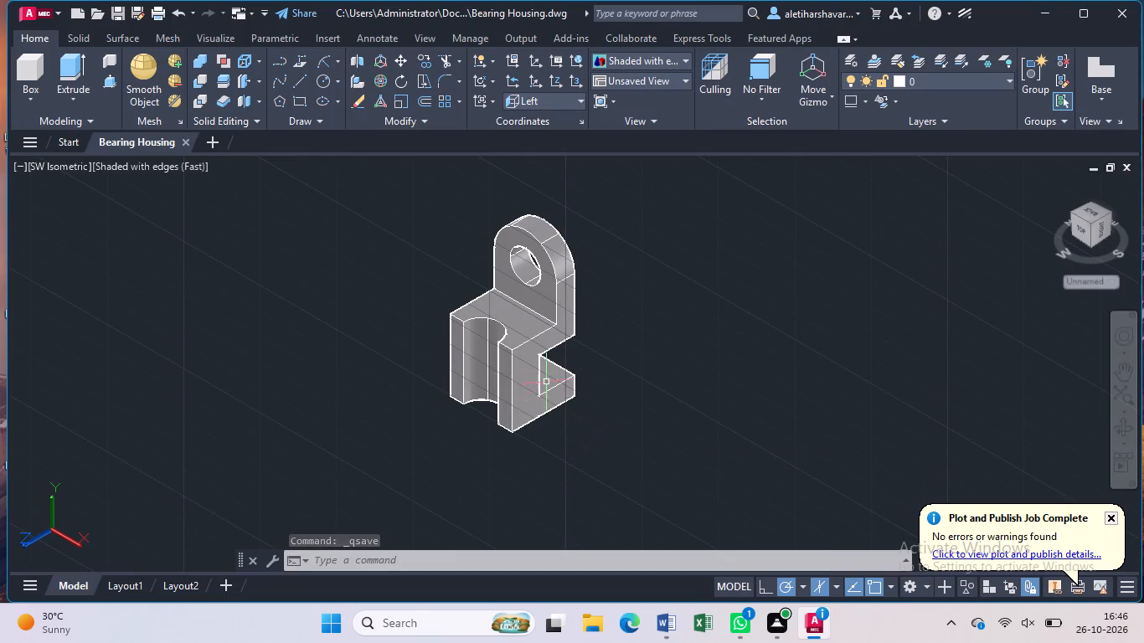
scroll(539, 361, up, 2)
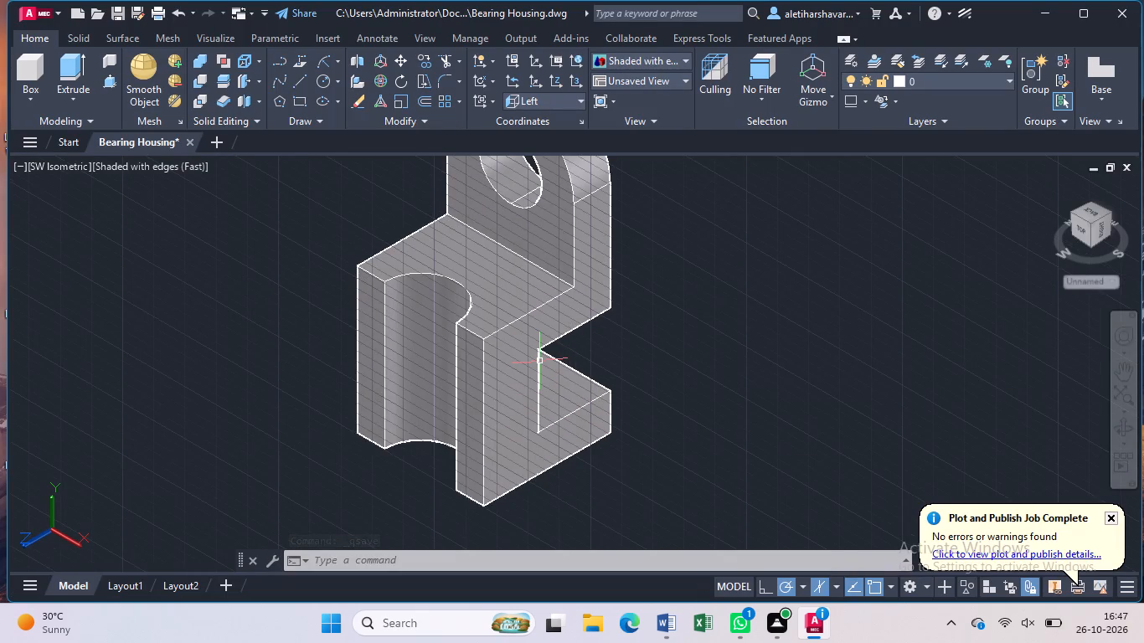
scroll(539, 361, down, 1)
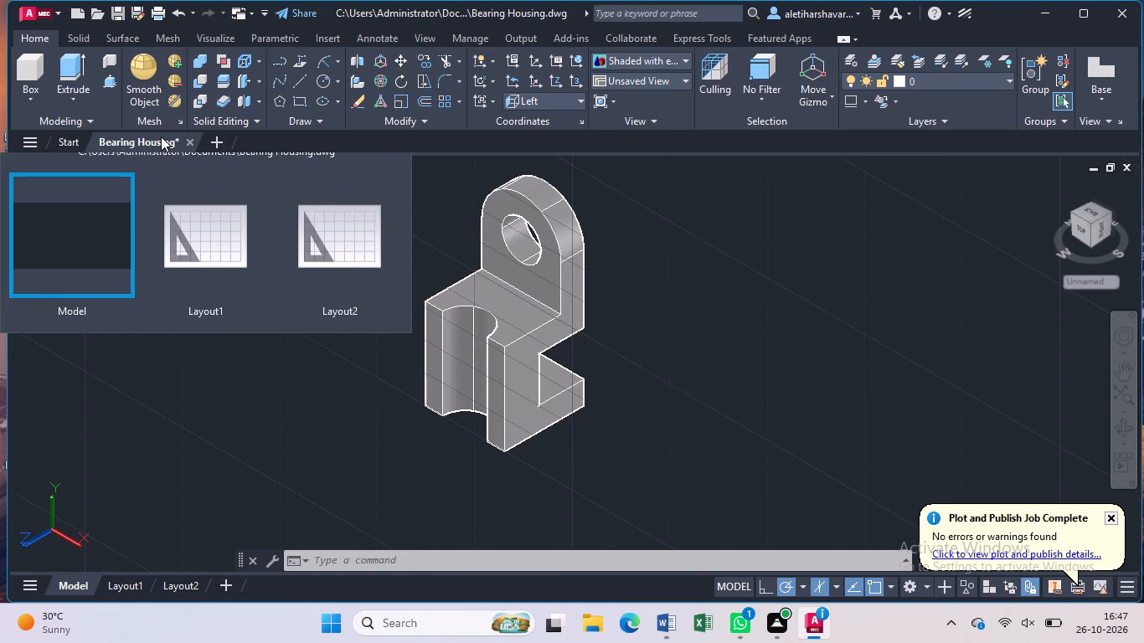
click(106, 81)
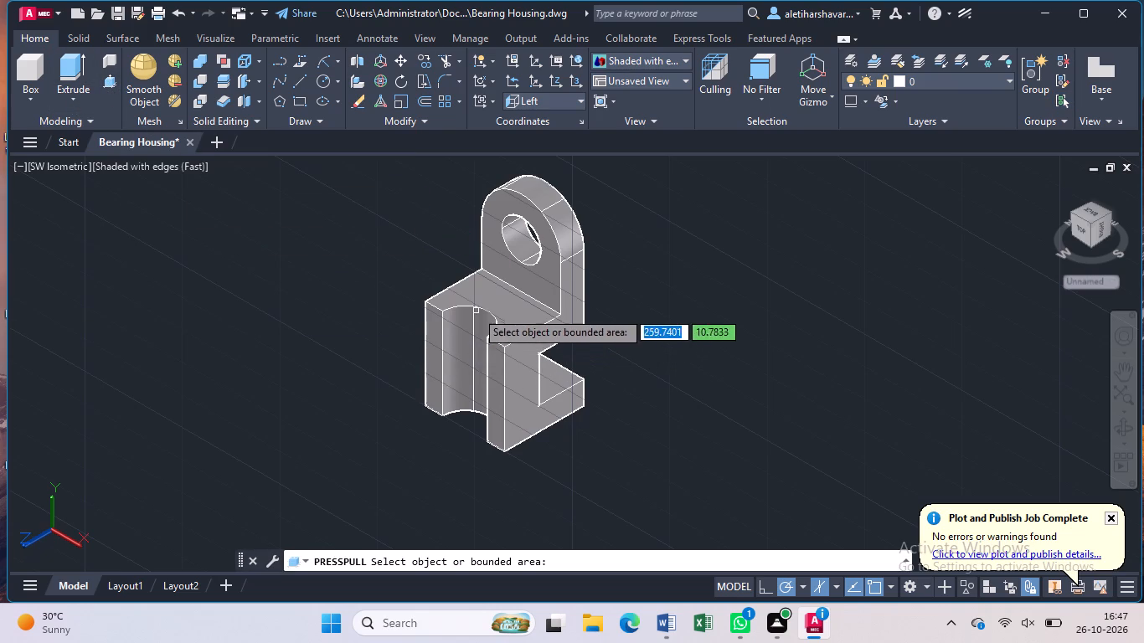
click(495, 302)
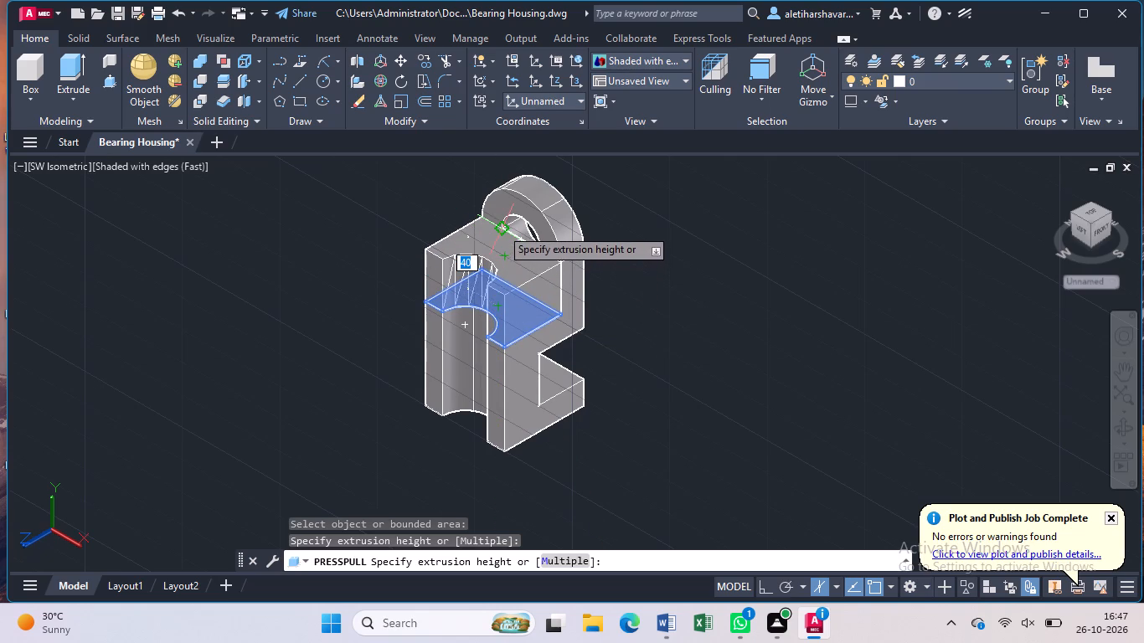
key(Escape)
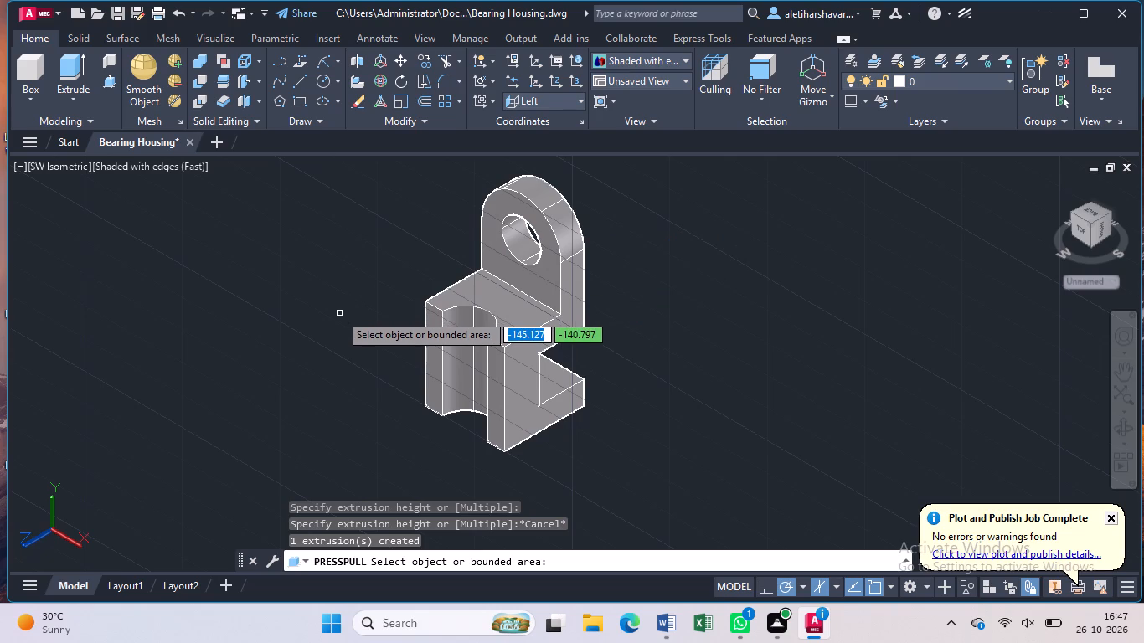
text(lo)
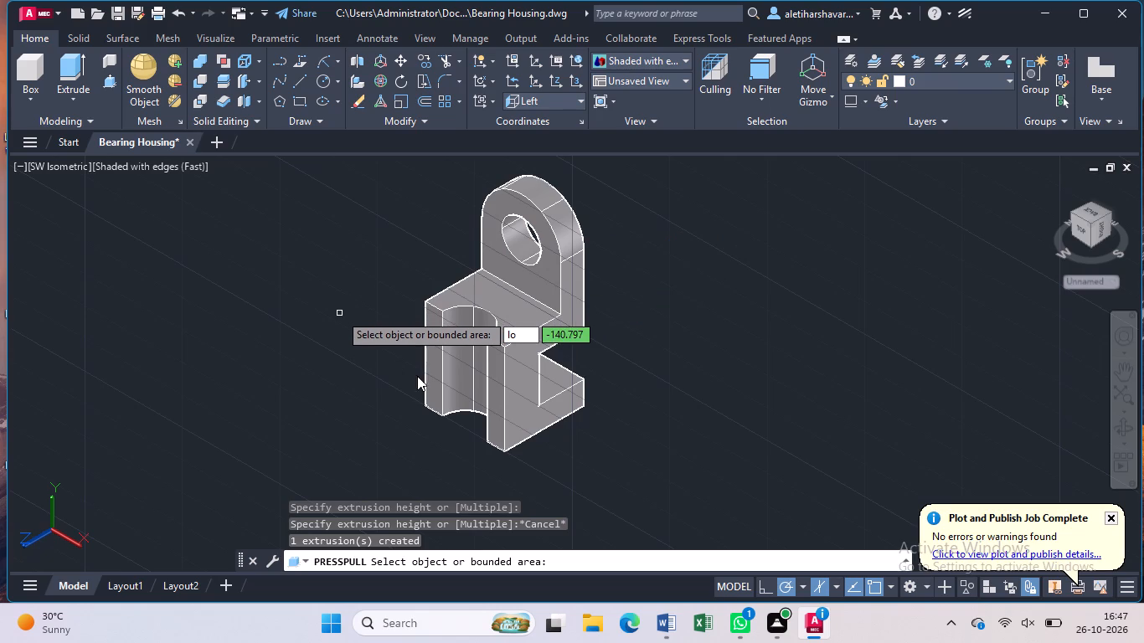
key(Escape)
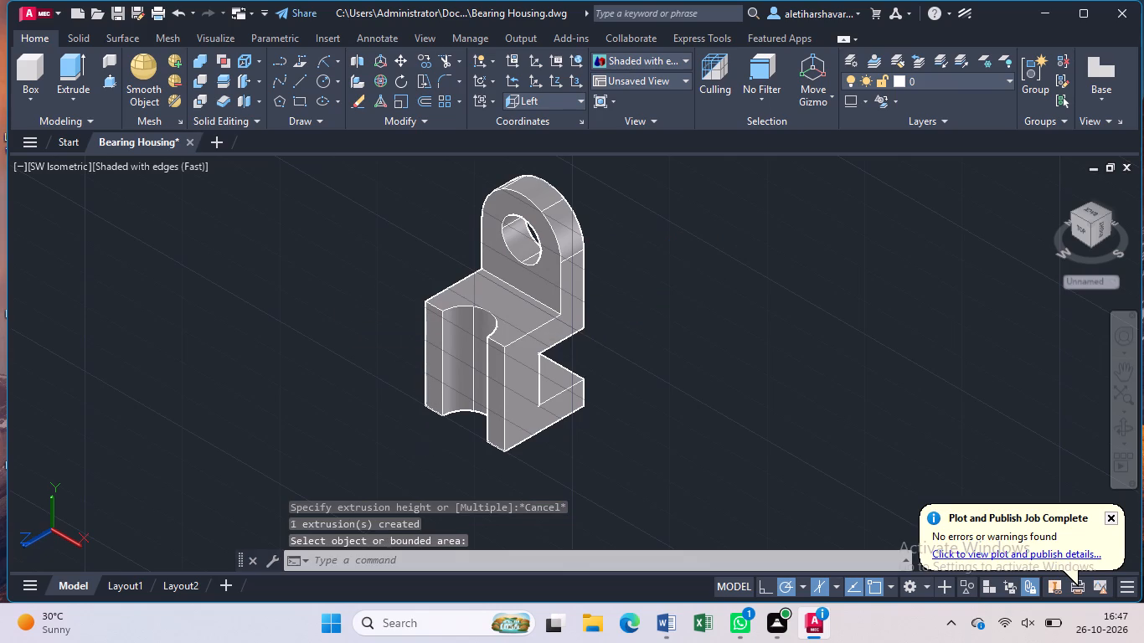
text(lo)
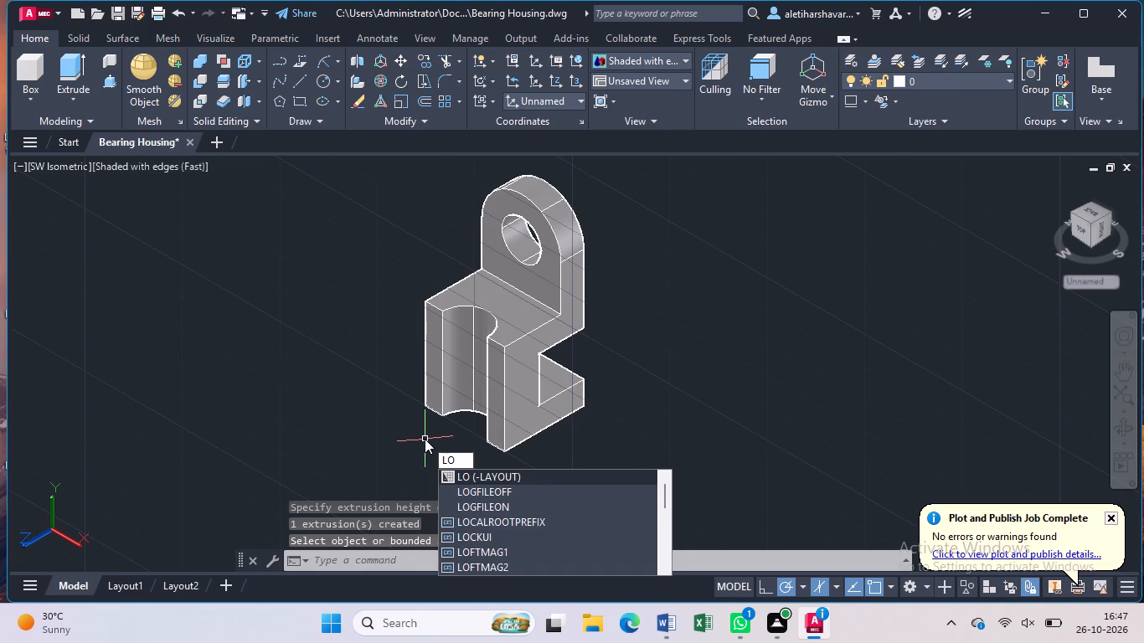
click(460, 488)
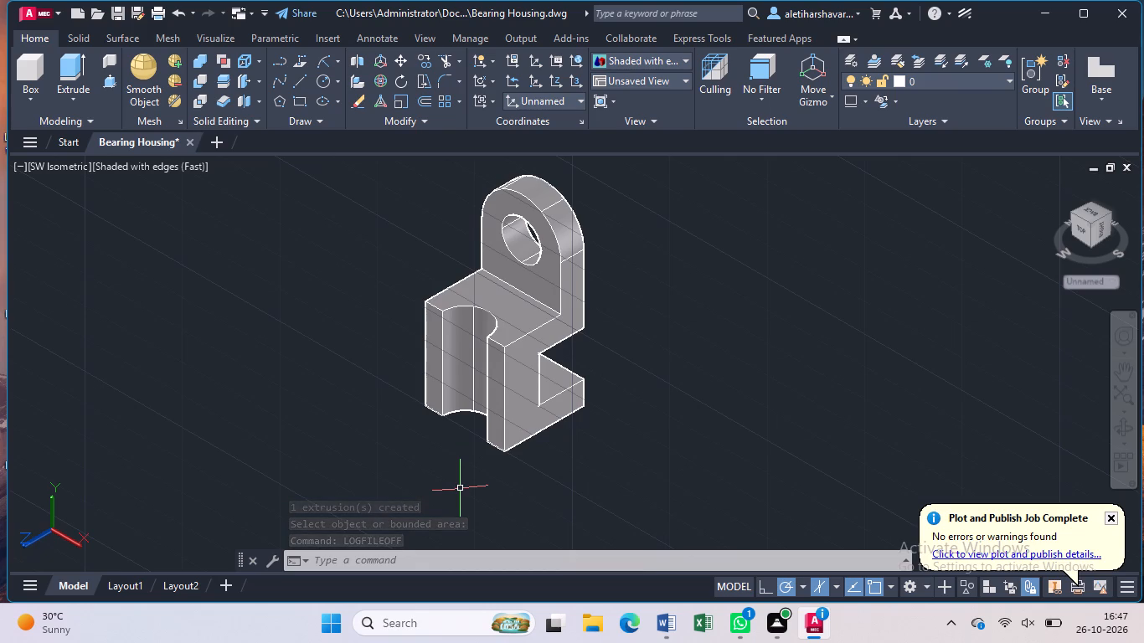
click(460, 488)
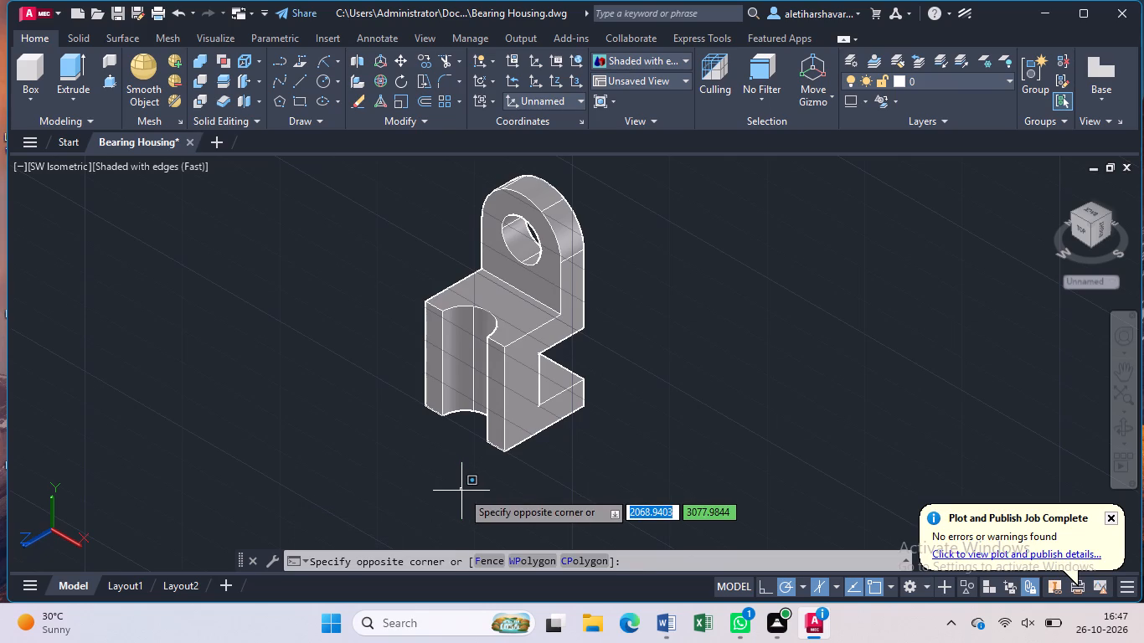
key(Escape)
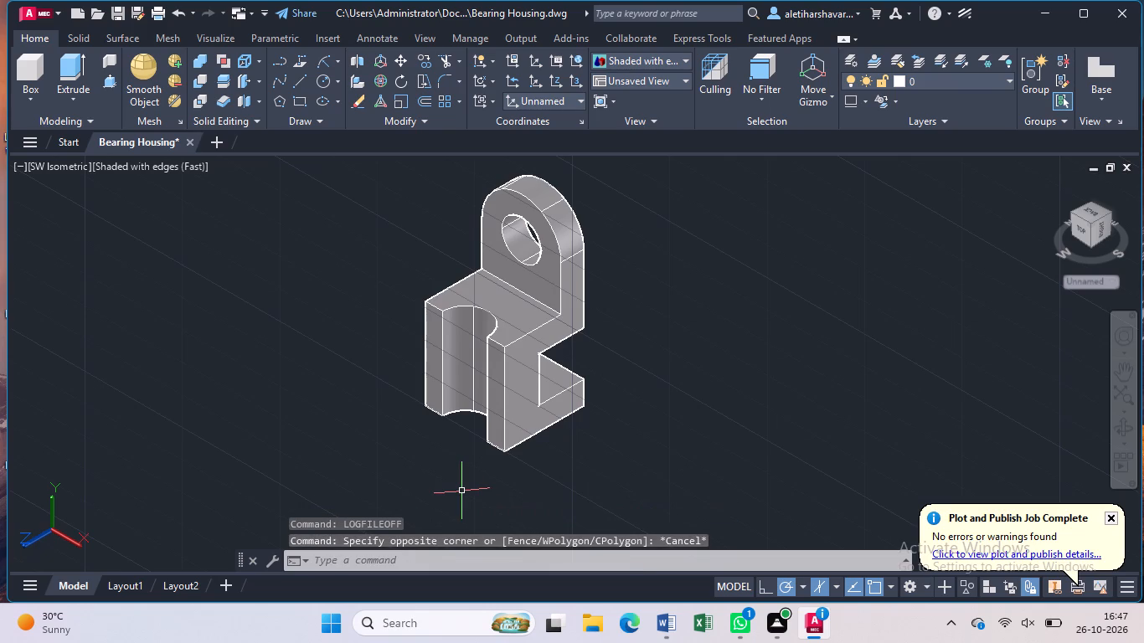
Set up a centred landscape plot using the DWG To PDF.pc3 plotter and ISO A4 (297.00 x 210.00 MM) paper.
text(plo)
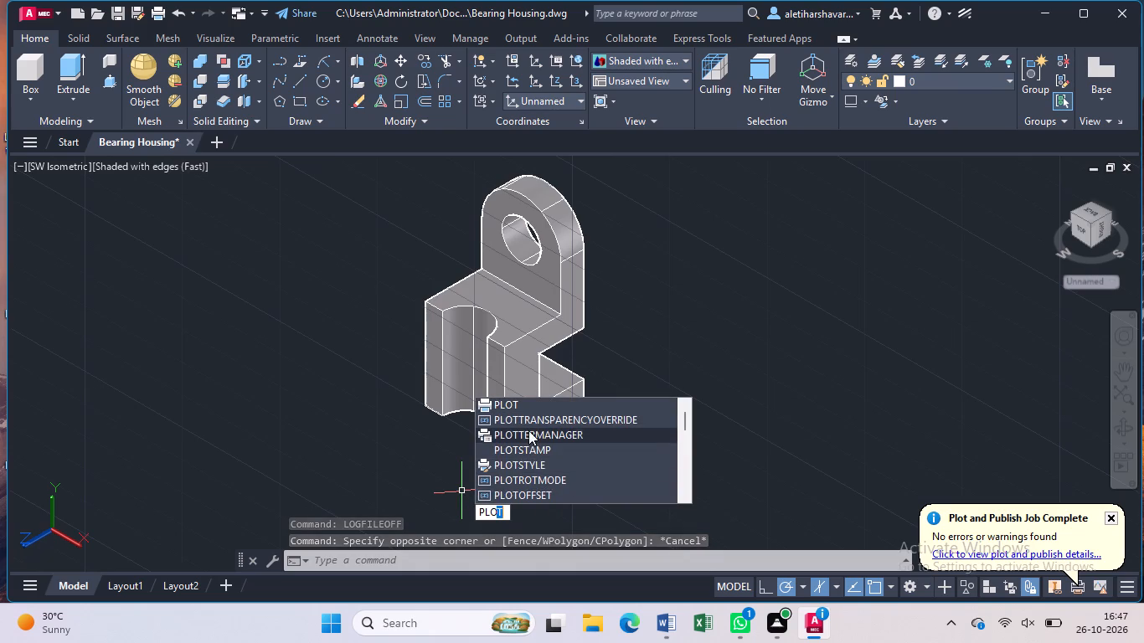
click(533, 407)
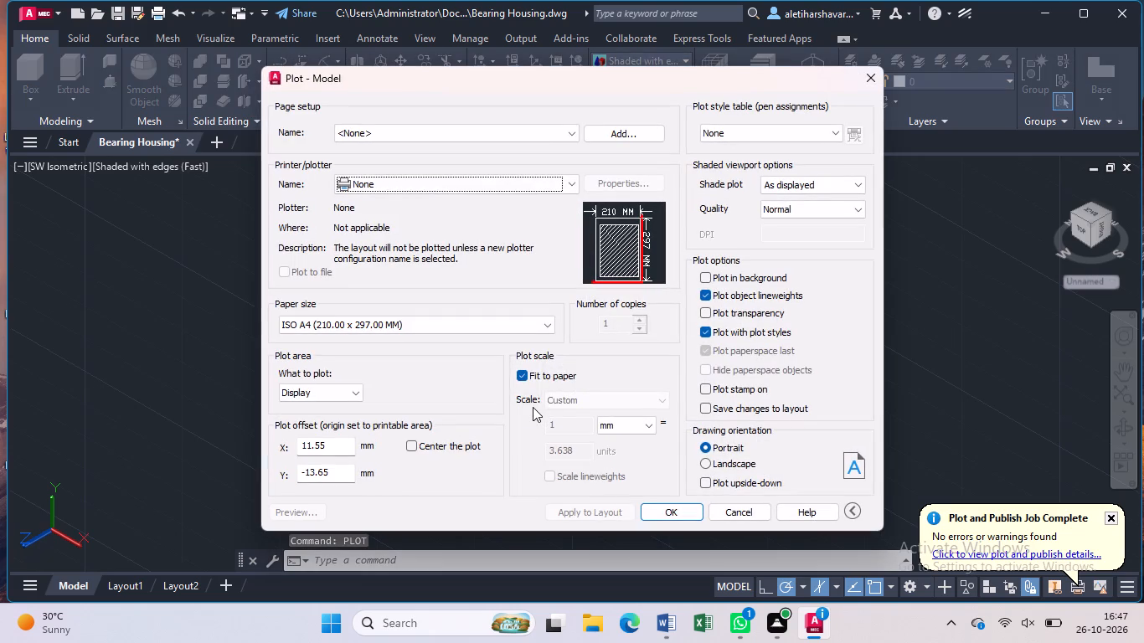
click(703, 460)
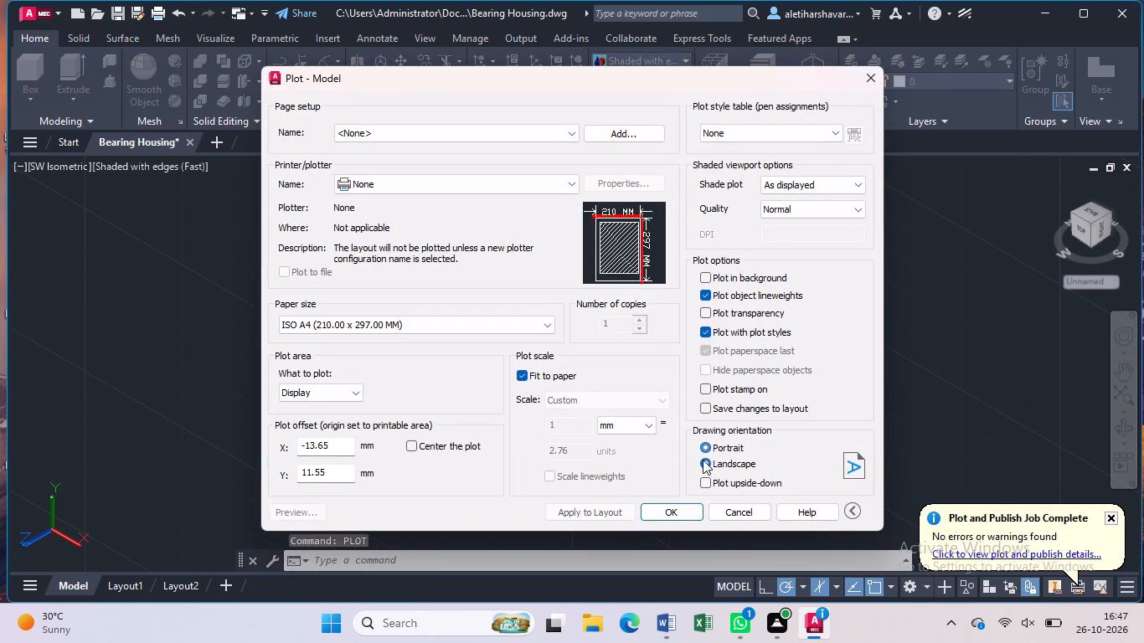
click(408, 445)
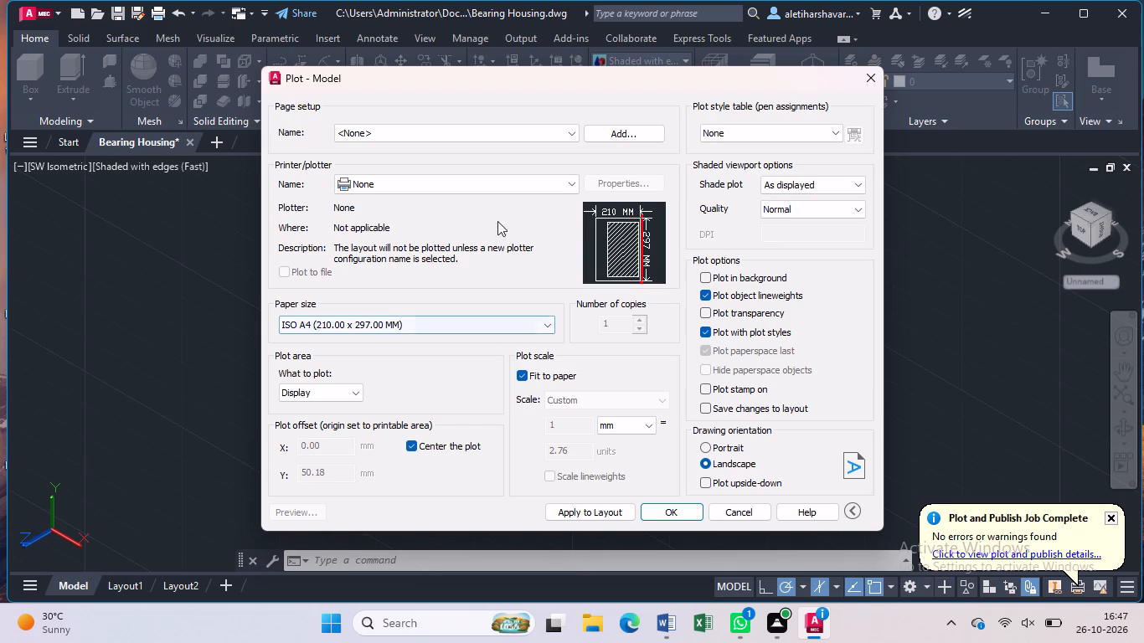
click(569, 185)
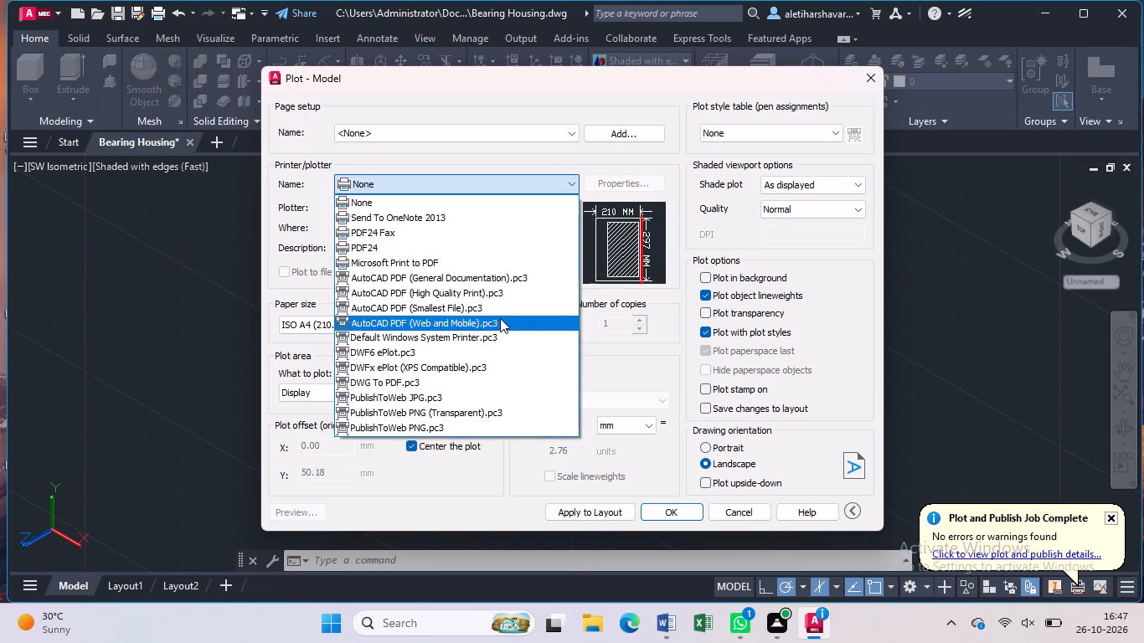
click(490, 381)
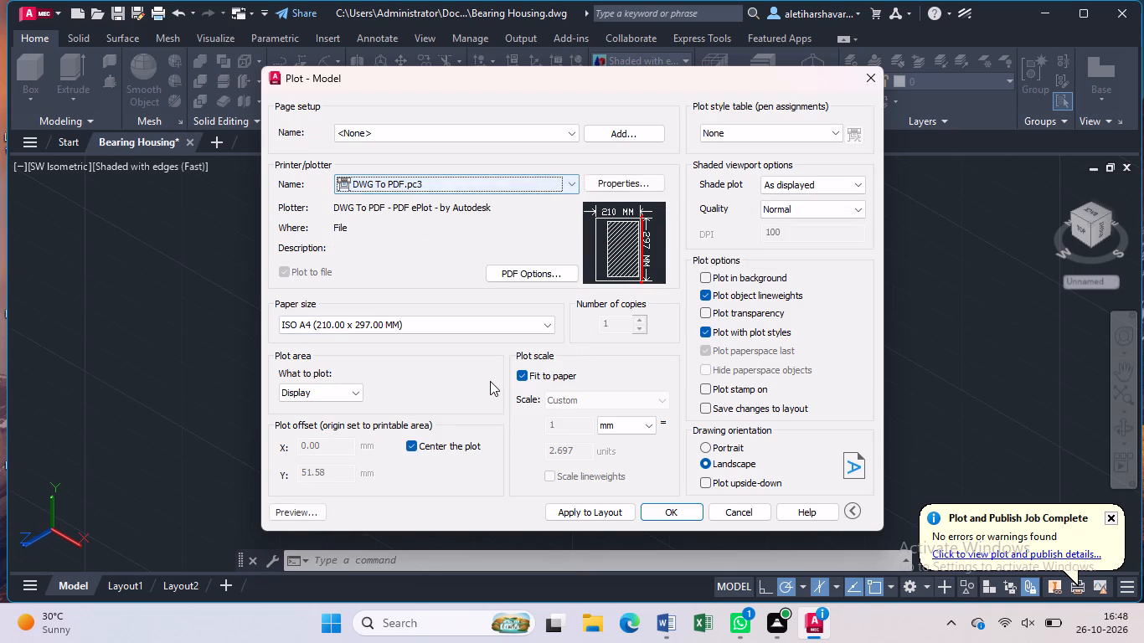
click(544, 323)
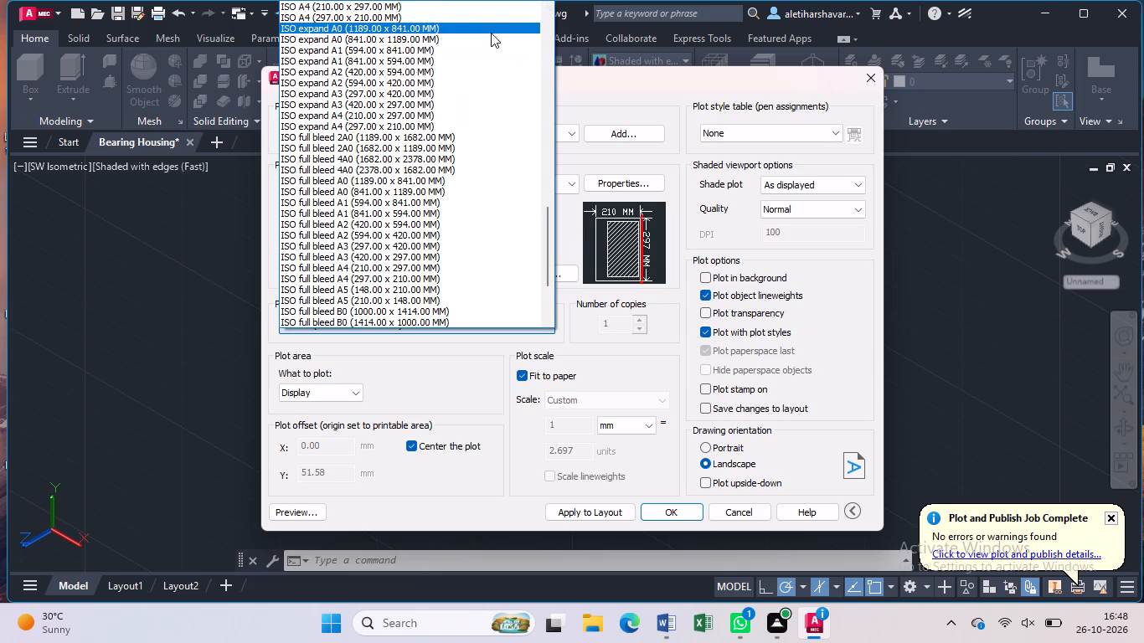
click(490, 20)
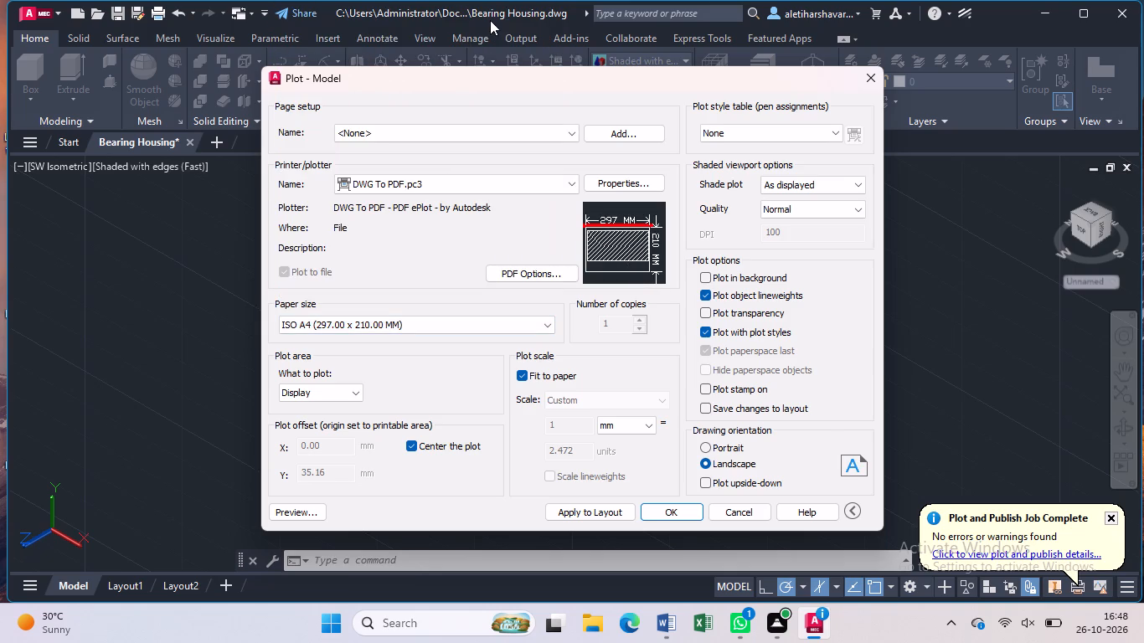
Set the plot area to a window enclosing the whole bearing housing model.
click(356, 392)
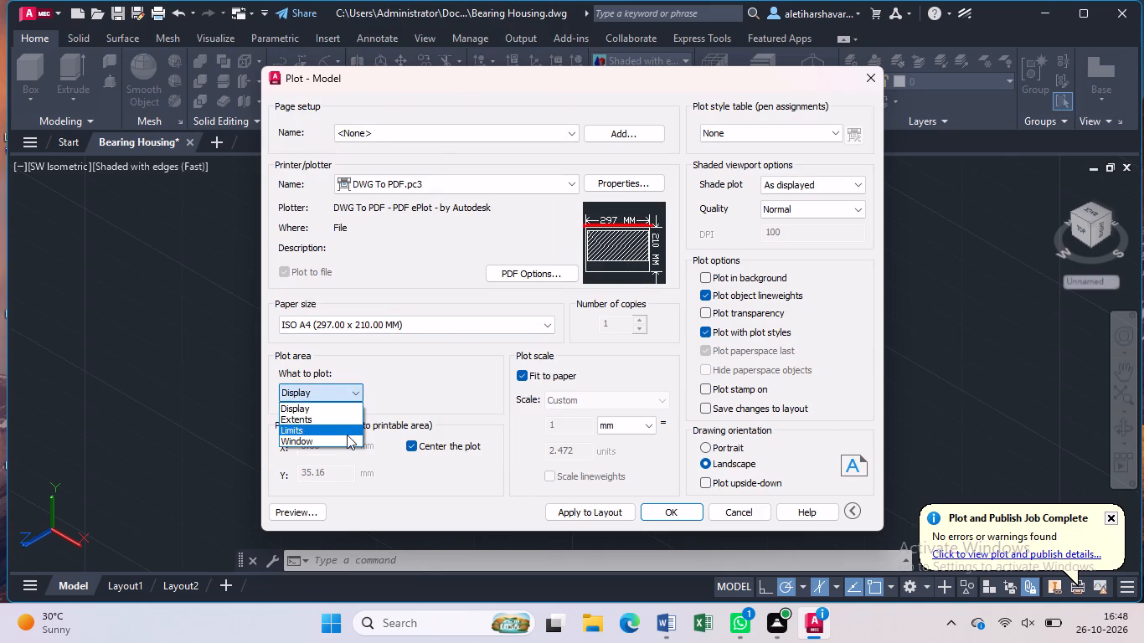
click(347, 437)
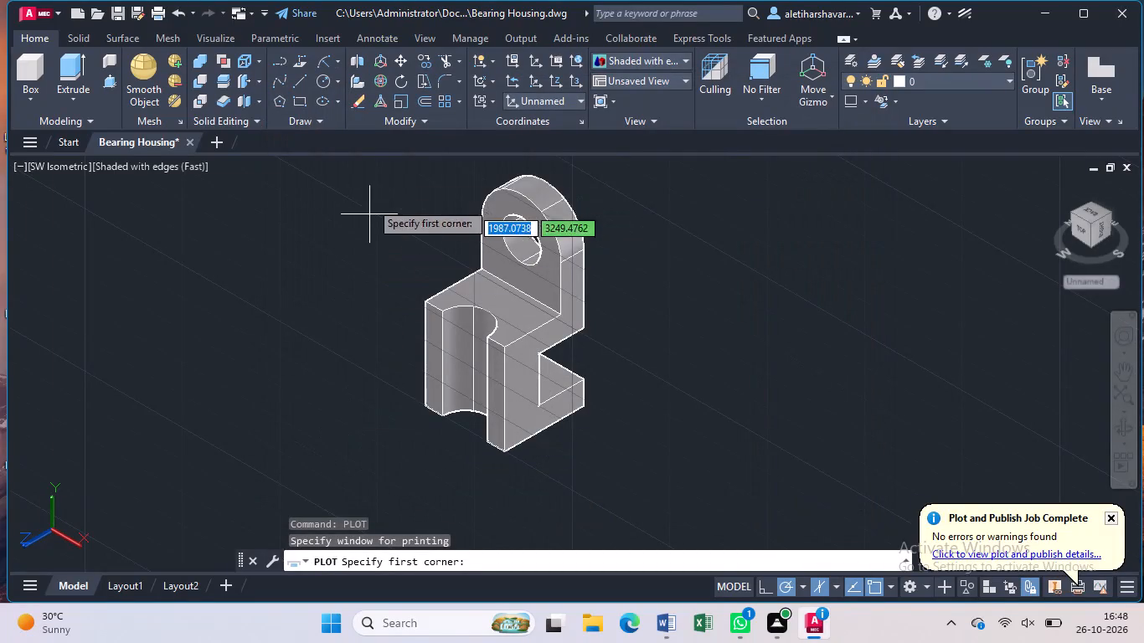
click(404, 174)
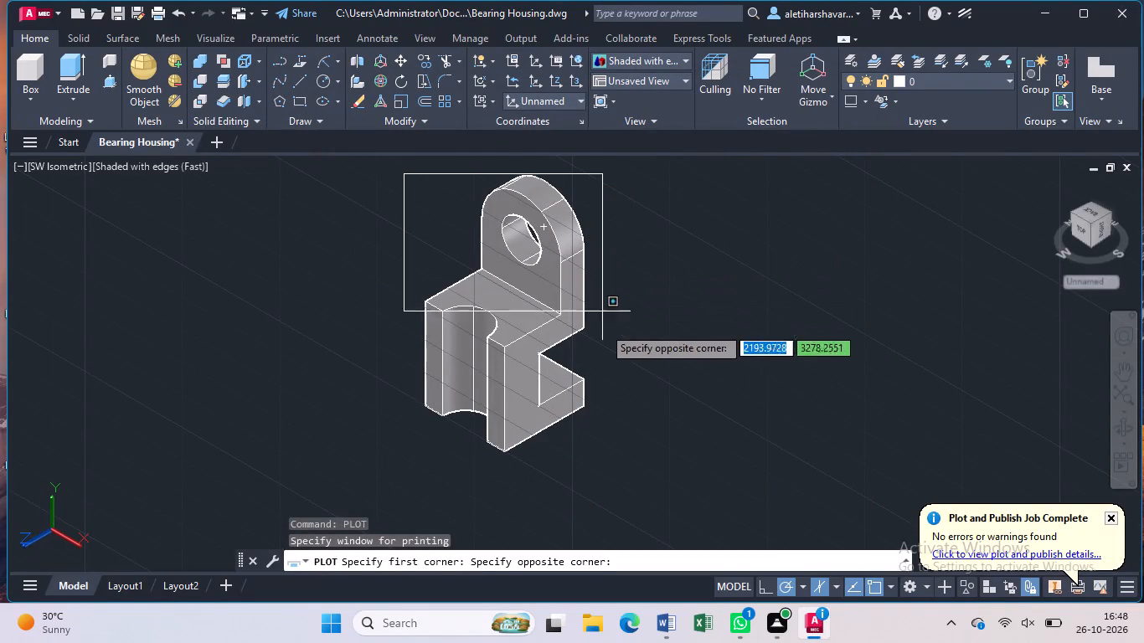
click(615, 463)
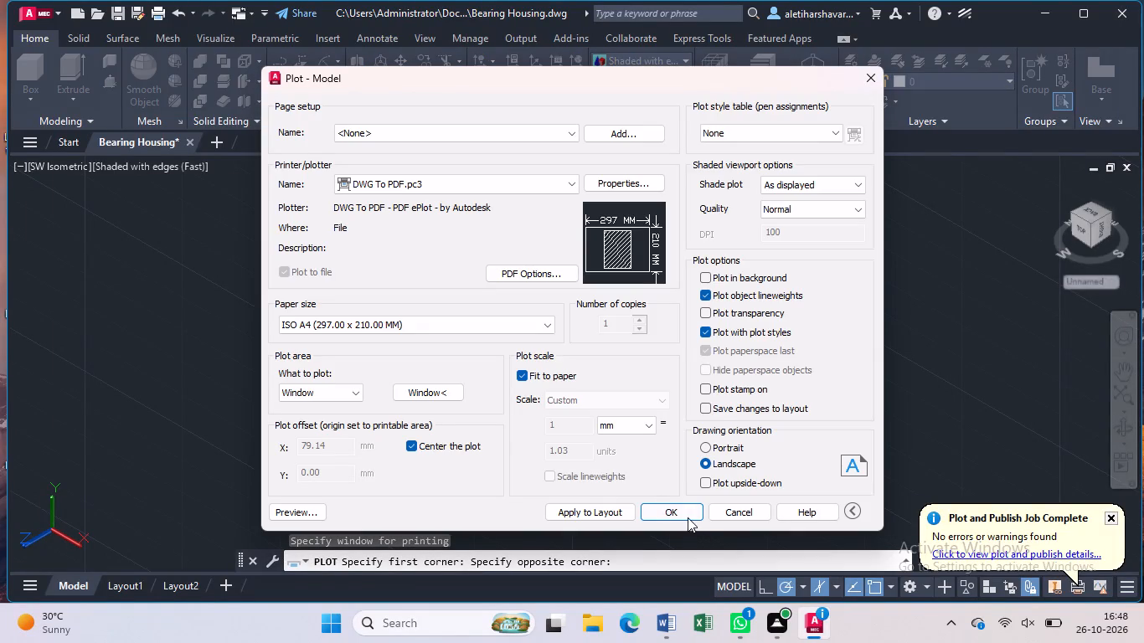
Plot the model to Bearing Housing-Model.pdf in the Documents folder, and close the PDF that opens.
click(686, 510)
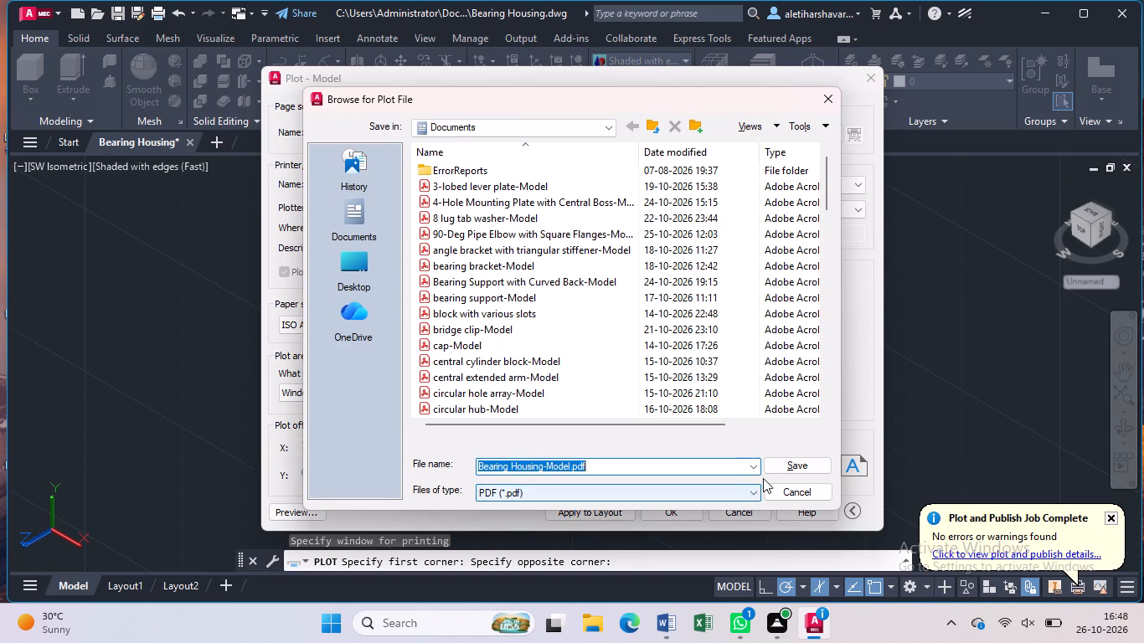
click(786, 469)
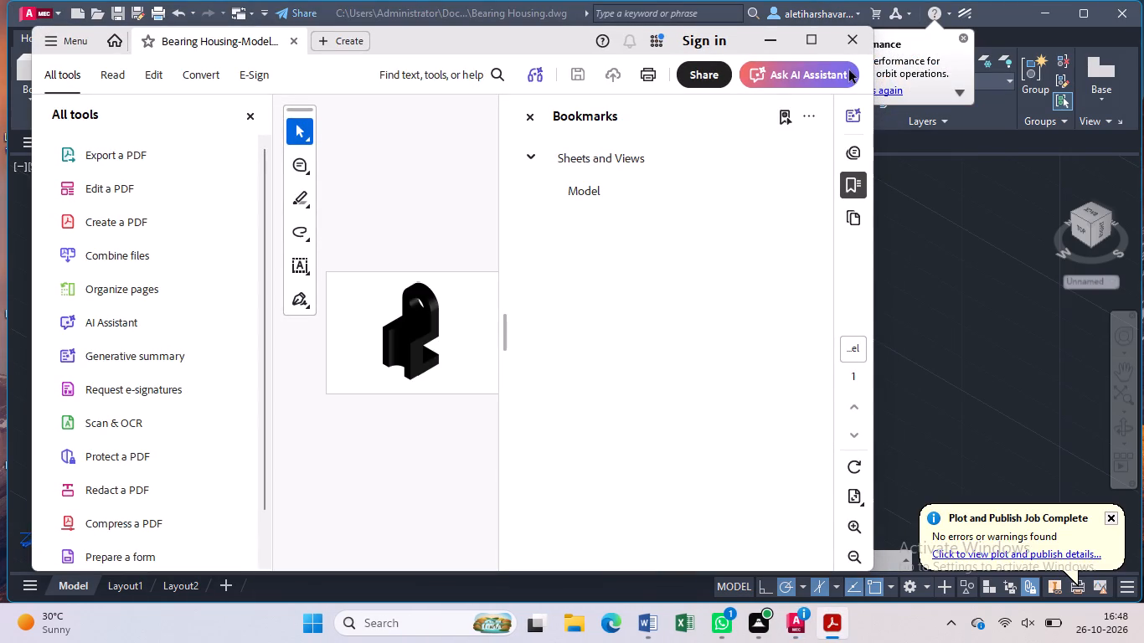
click(845, 28)
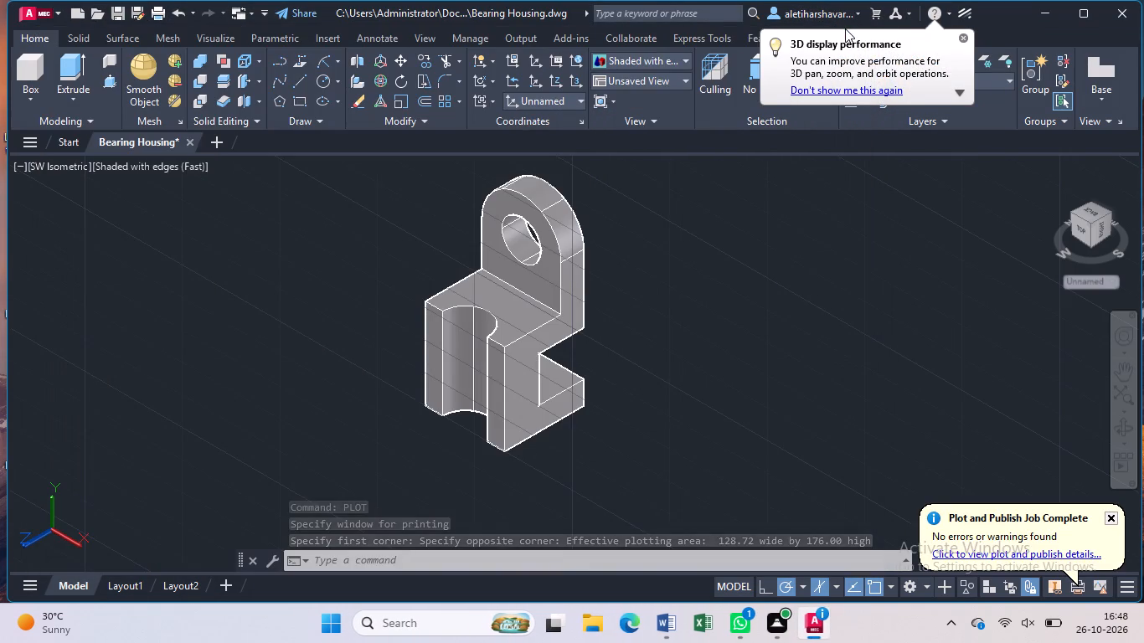